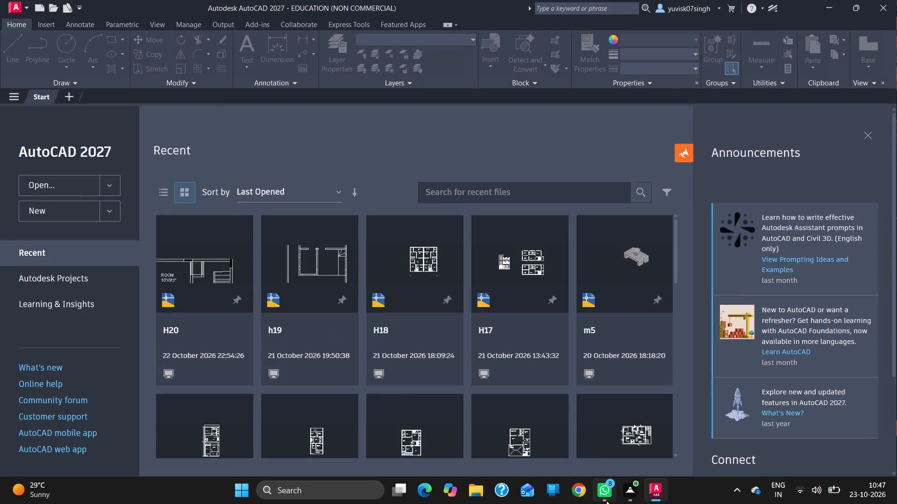
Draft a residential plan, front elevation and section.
Create a new blank drawing.
{"action": "left_click", "coordinate": [71, 91]}
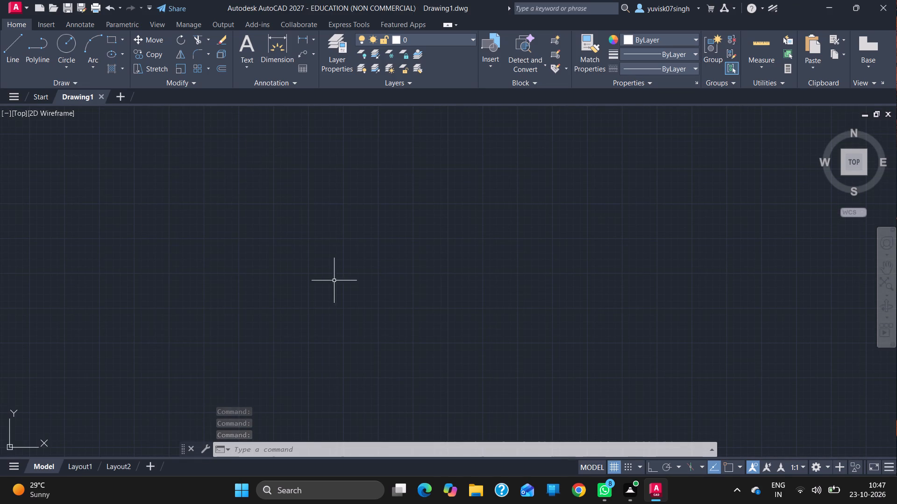
Configure the drawing units to Architectural length type with an insertion scale of Inches.
{"action": "left_click", "coordinate": [26, 6]}
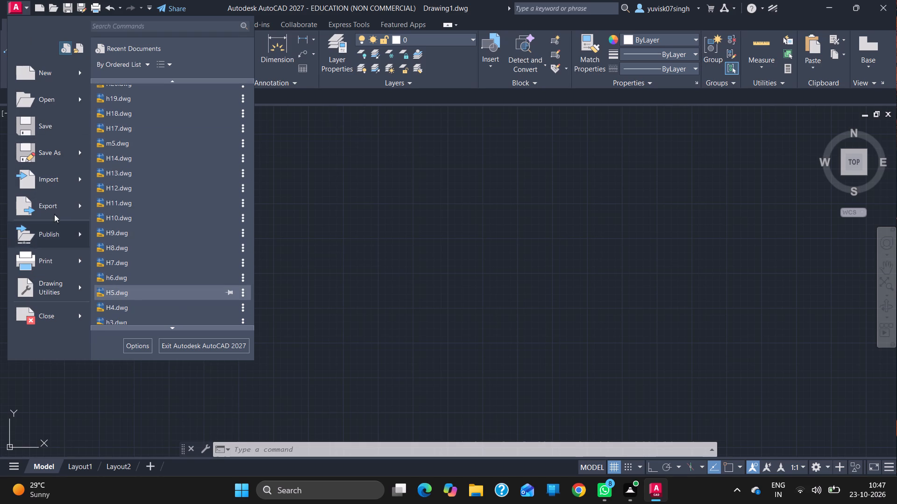
{"action": "left_click", "coordinate": [48, 283]}
{"action": "left_click", "coordinate": [139, 189]}
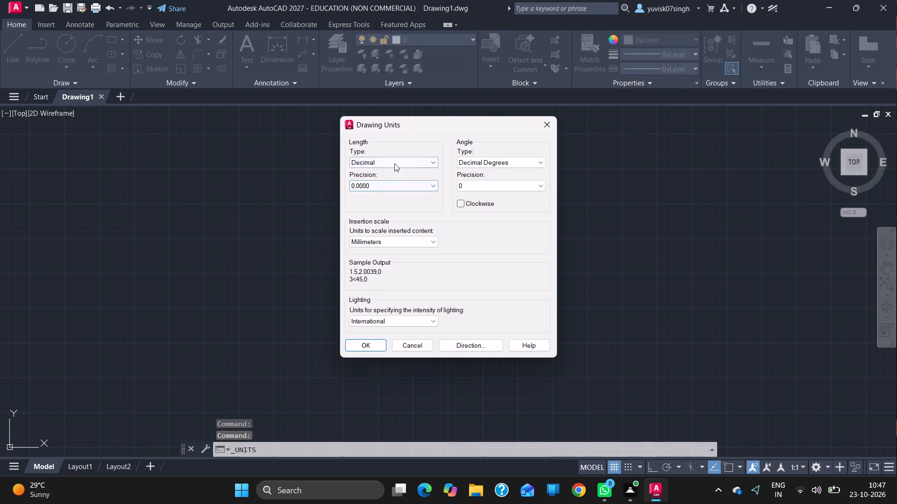
{"action": "left_click", "coordinate": [395, 162]}
{"action": "left_click", "coordinate": [392, 169]}
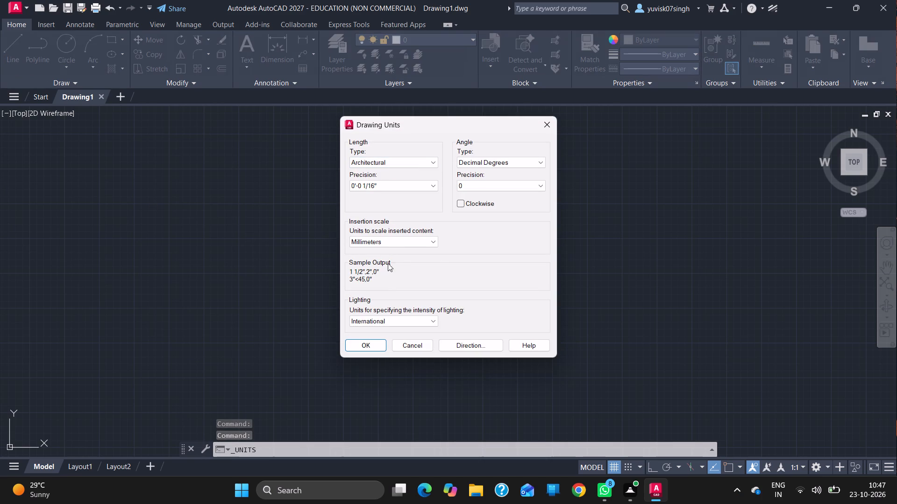
{"action": "left_click", "coordinate": [392, 238]}
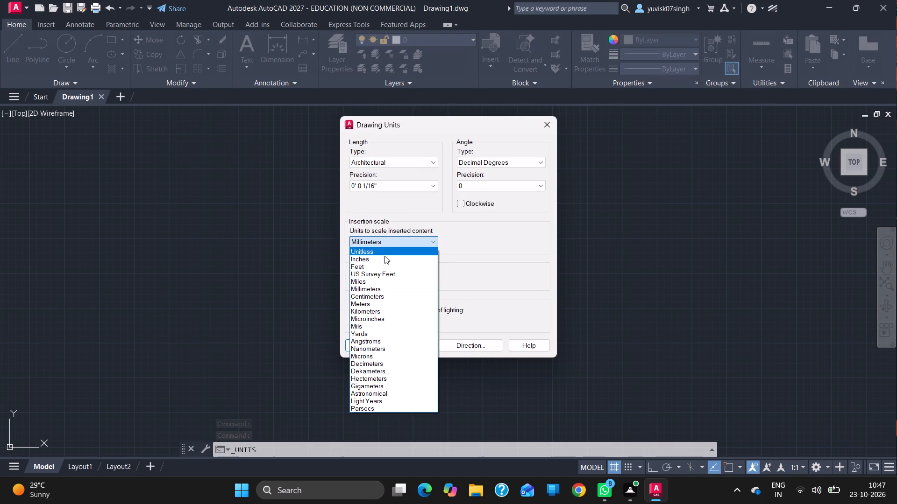
{"action": "left_click", "coordinate": [382, 257]}
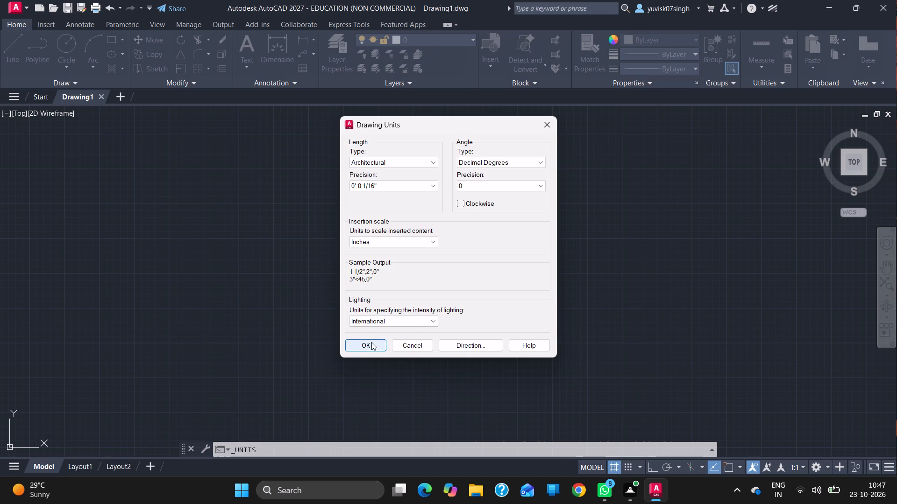
{"action": "left_click", "coordinate": [371, 342]}
With Ortho and object snap on, draw the closed rectangular outer wall outline with lines, 30' wide by 52' long.
{"action": "left_click", "coordinate": [9, 65]}
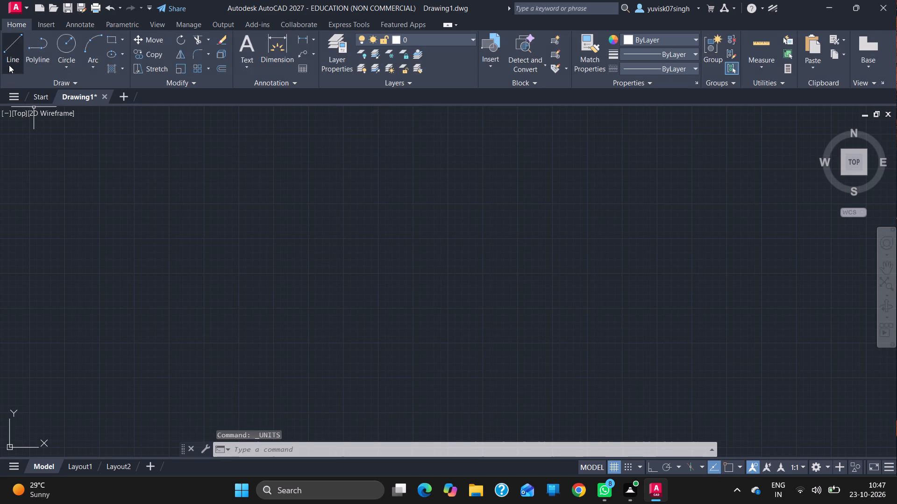
{"action": "left_click", "coordinate": [265, 180]}
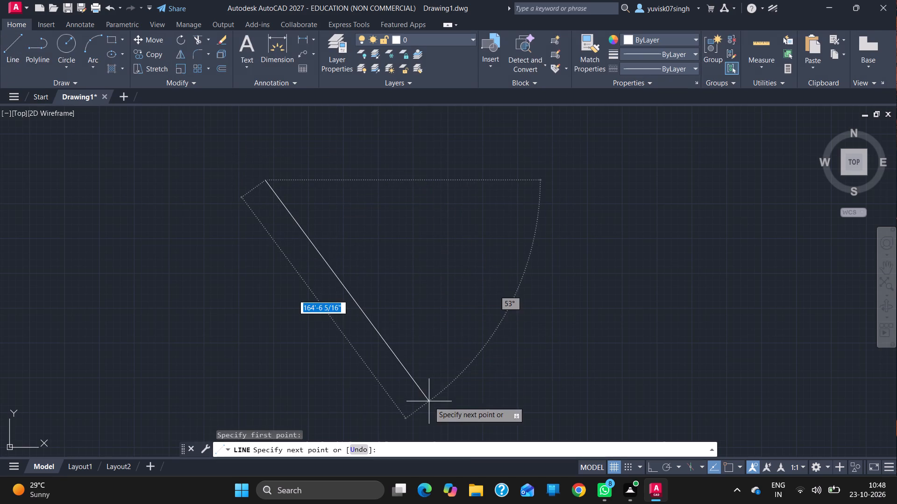
{"action": "left_click", "coordinate": [652, 464]}
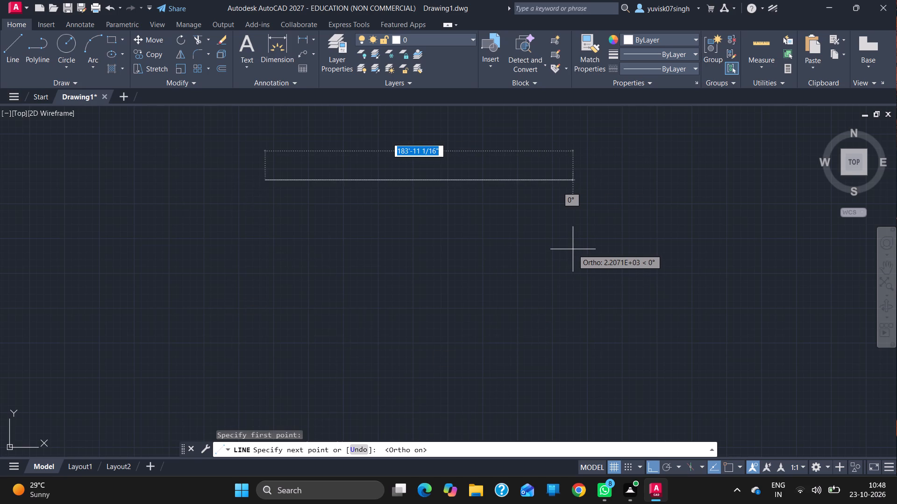
{"action": "type", "text": "30'"}
{"action": "key", "text": "Return"}
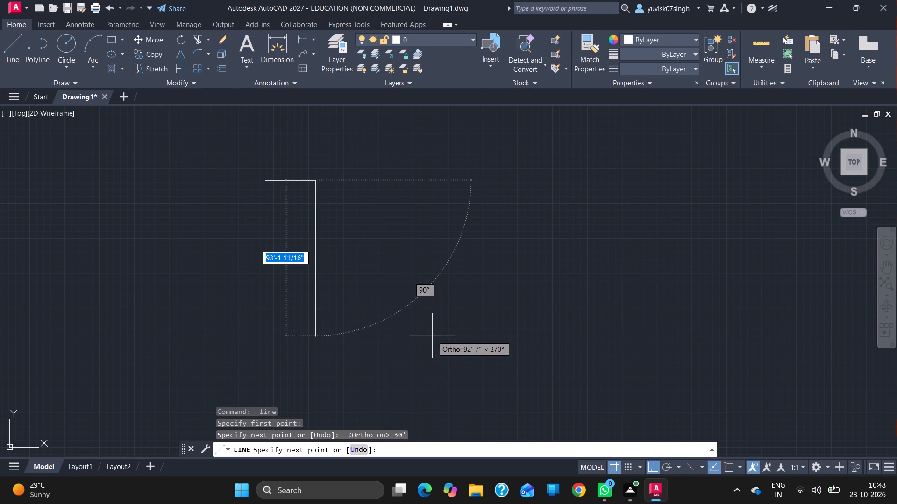
{"action": "type", "text": "52"}
{"action": "key", "text": "apostrophe"}
{"action": "key", "text": "Return"}
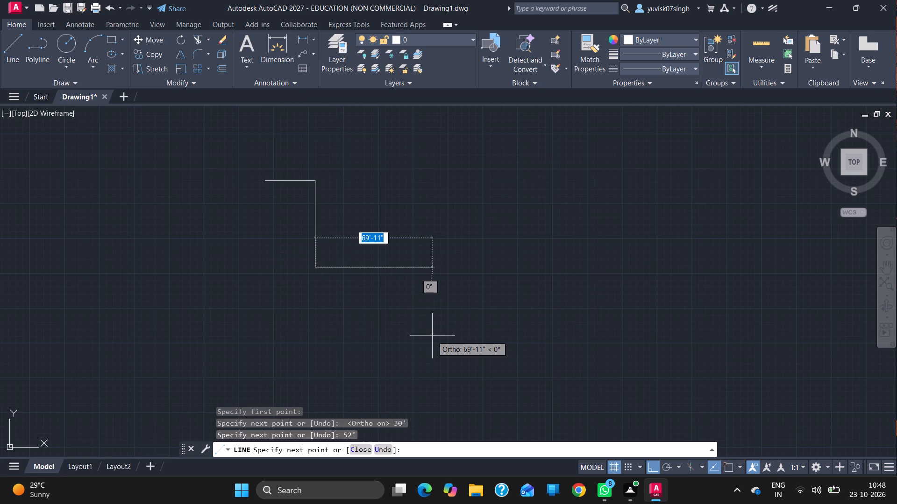
{"action": "type", "text": "30'"}
{"action": "key", "text": "Return"}
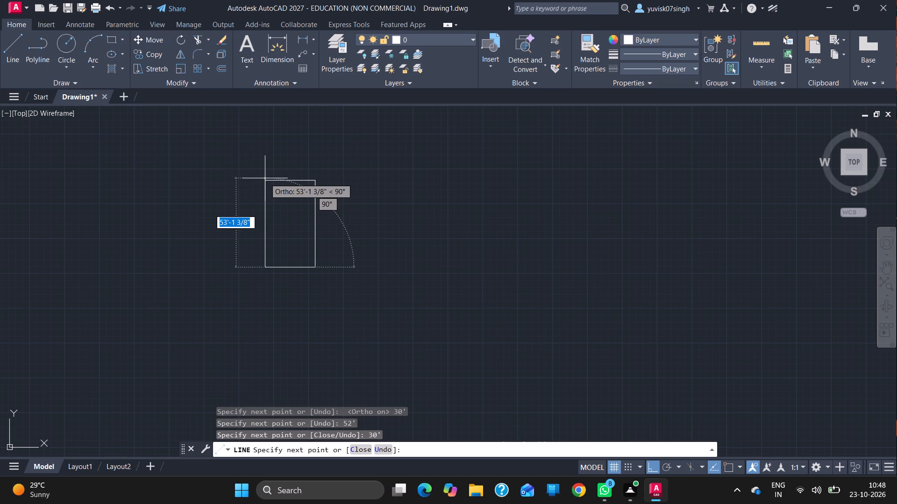
{"action": "left_click", "coordinate": [728, 471]}
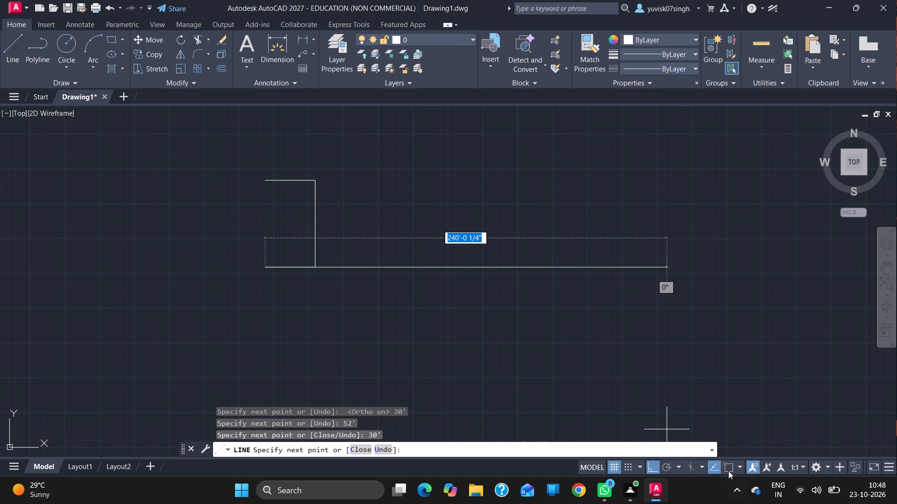
{"action": "left_click", "coordinate": [264, 180]}
Continue the line 6" in and 6" down from the outline's top-left corner, then 29' across as the top wall's inner edge.
{"action": "scroll", "coordinate": [264, 180], "scroll_direction": "up", "scroll_amount": 3, "text": "ctrl"}
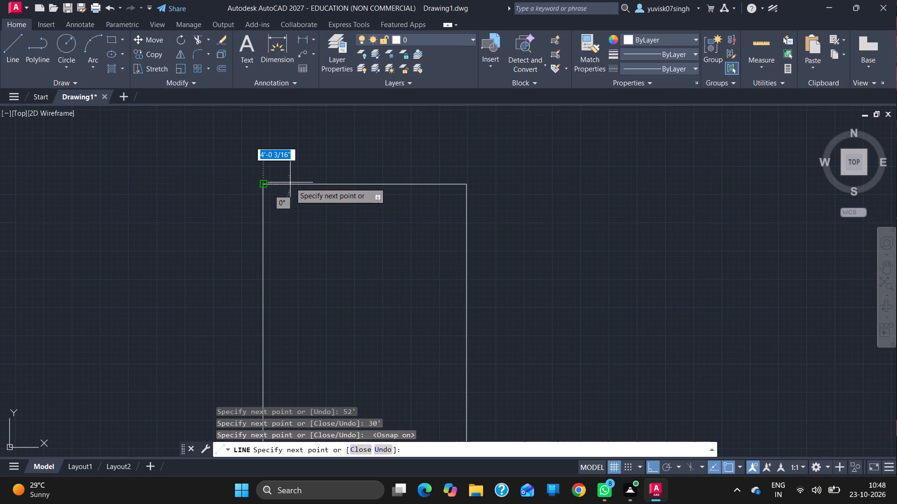
{"action": "key", "text": "6"}
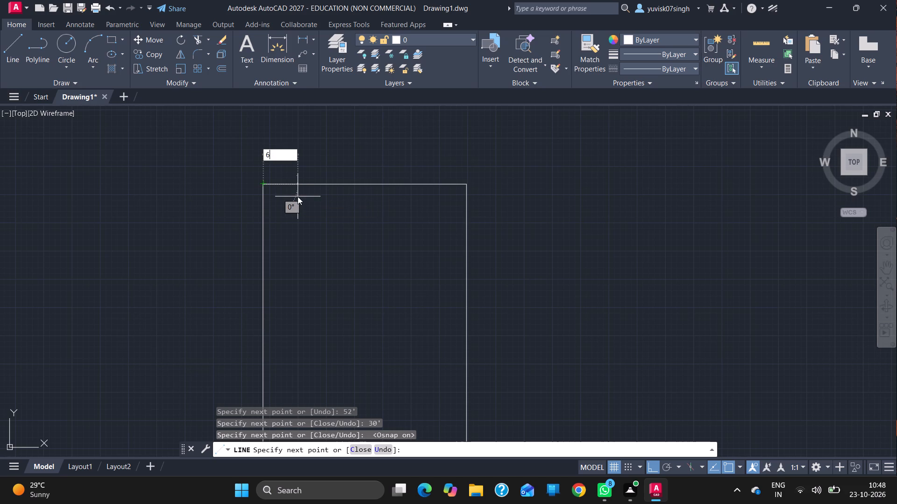
{"action": "key", "text": "Return"}
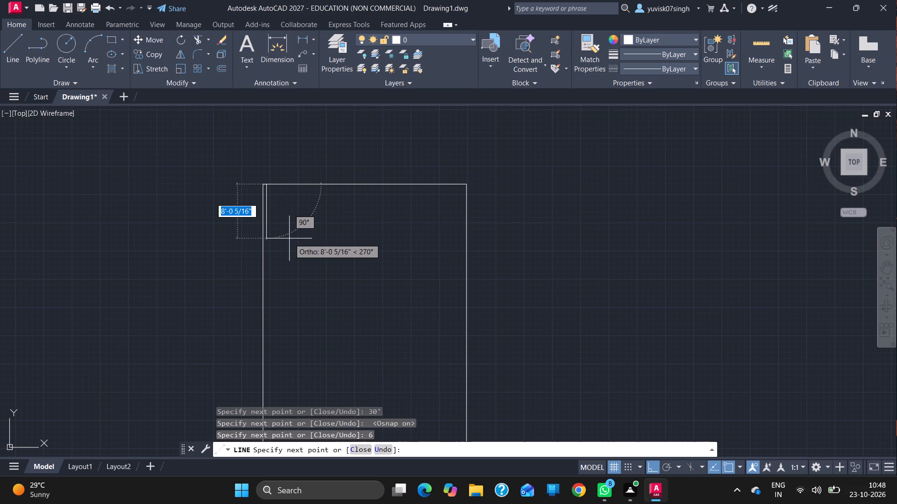
{"action": "key", "text": "6"}
{"action": "key", "text": "Return"}
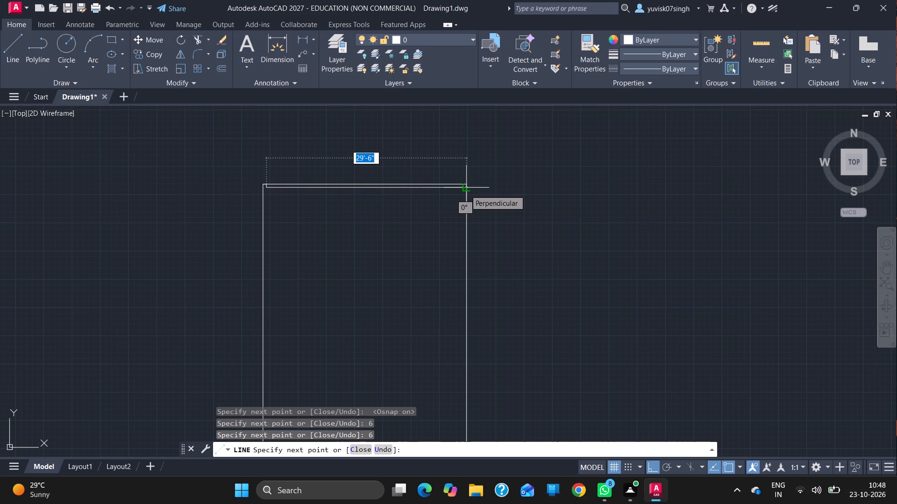
{"action": "key", "text": "2"}
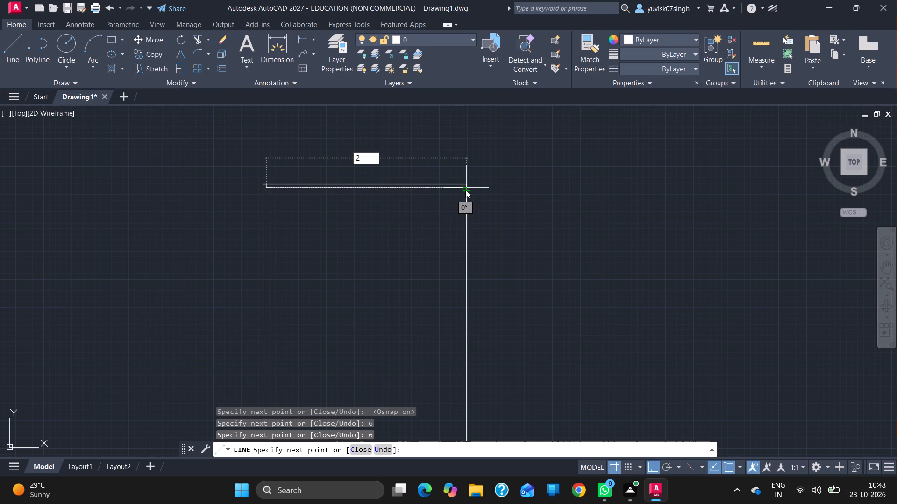
{"action": "type", "text": "9'"}
{"action": "key", "text": "Return"}
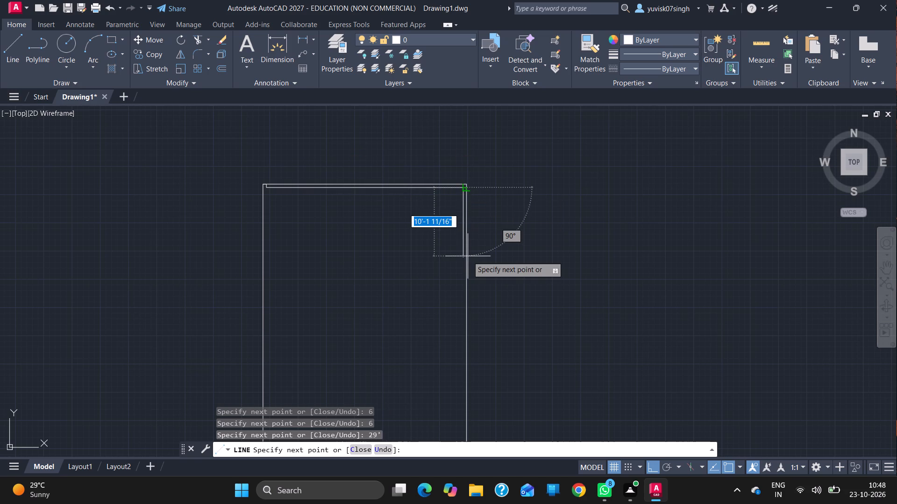
Complete the inner wall outline along the right, bottom and left walls, keeping a 6" wall thickness and ending at its top-left corner.
{"action": "scroll", "coordinate": [468, 256], "scroll_direction": "down", "scroll_amount": 2, "text": "ctrl"}
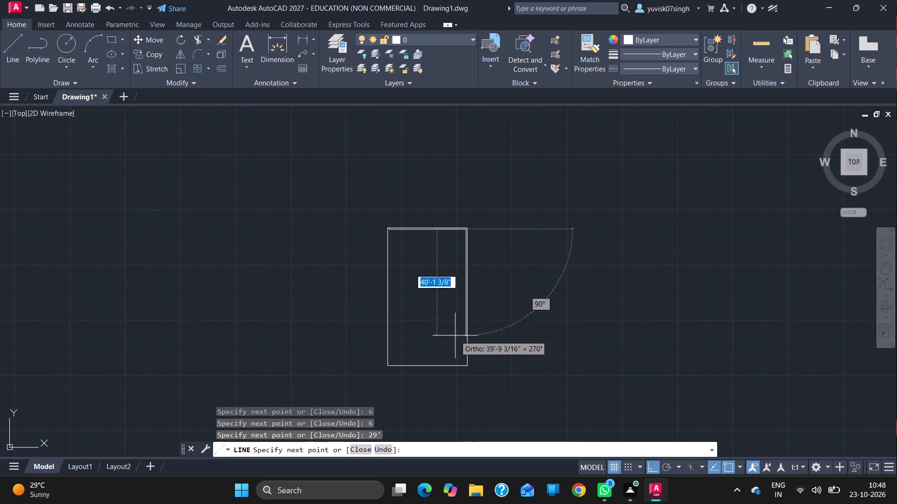
{"action": "scroll", "coordinate": [462, 351], "scroll_direction": "up", "scroll_amount": 2, "text": "ctrl"}
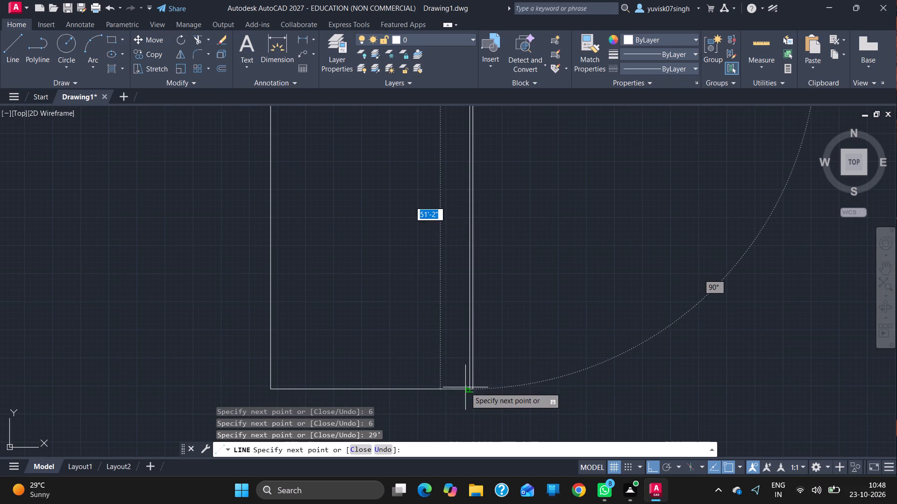
{"action": "left_click", "coordinate": [469, 389]}
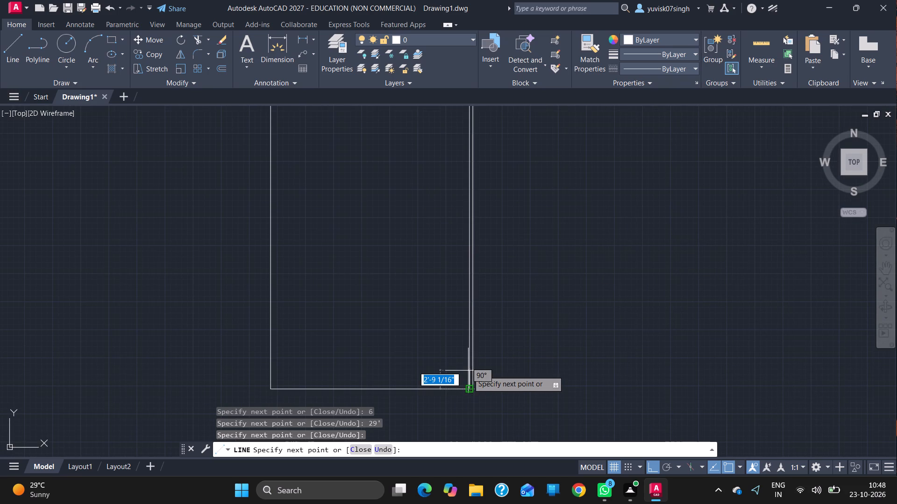
{"action": "key", "text": "6"}
{"action": "key", "text": "Return"}
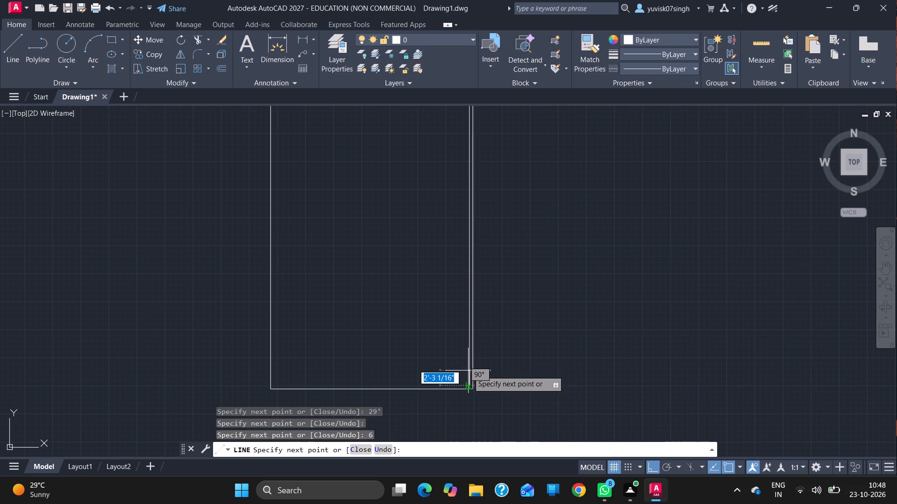
{"action": "left_click", "coordinate": [268, 383]}
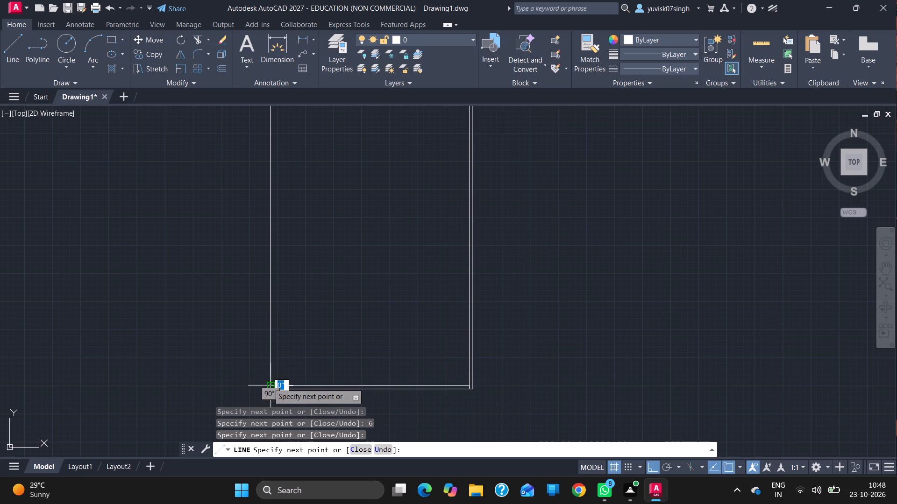
{"action": "key", "text": "6"}
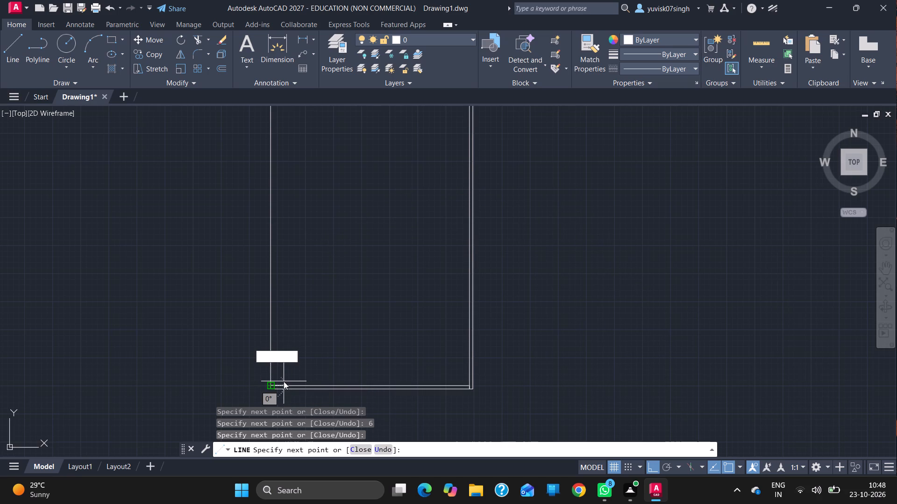
{"action": "key", "text": "Return"}
{"action": "scroll", "coordinate": [284, 381], "scroll_direction": "down", "scroll_amount": 1, "text": "ctrl"}
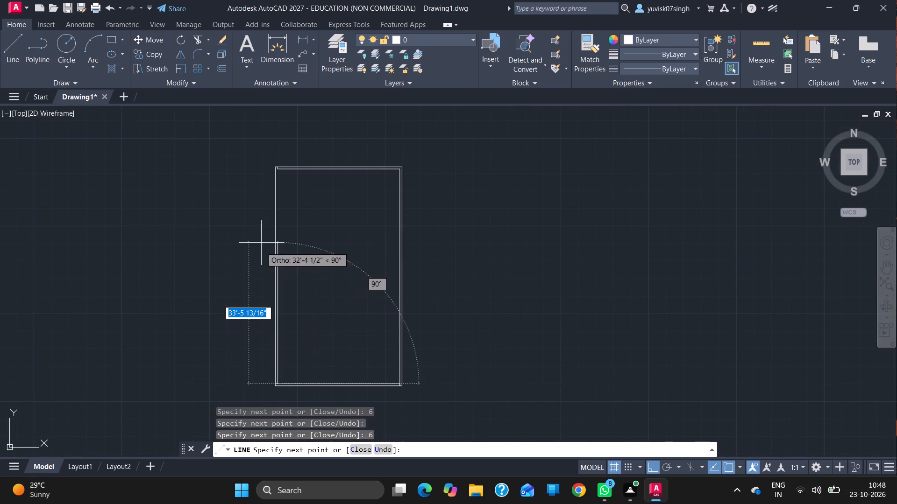
{"action": "left_click", "coordinate": [277, 171]}
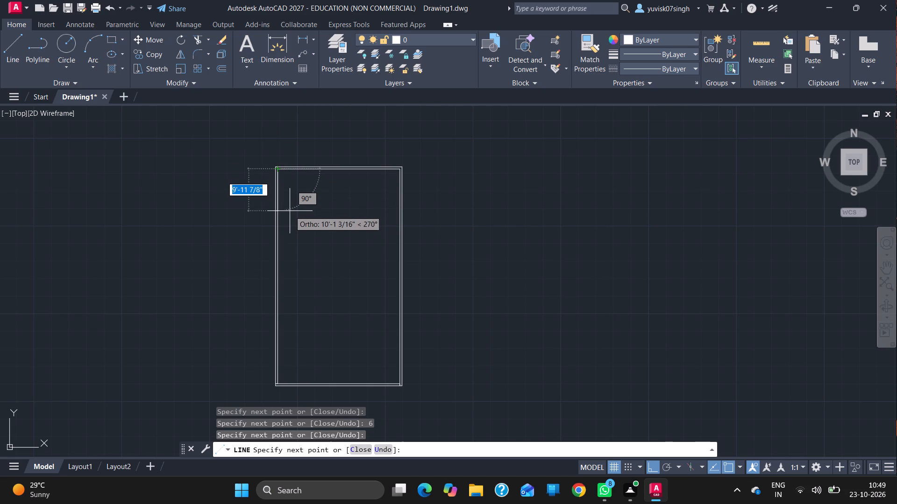
Draw a line 3' down from the inner top-left corner and across to the right wall's inner face as a cross wall's upper edge.
{"action": "key", "text": "3"}
{"action": "key", "text": "apostrophe"}
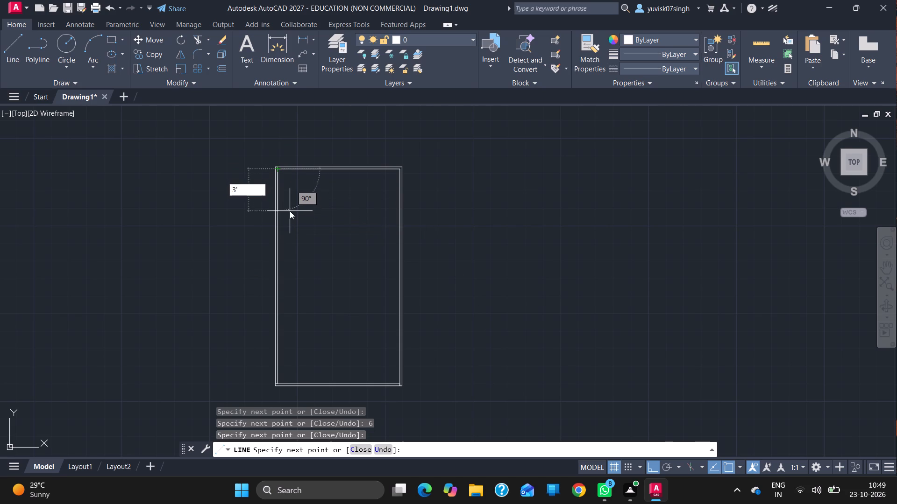
{"action": "key", "text": "Return"}
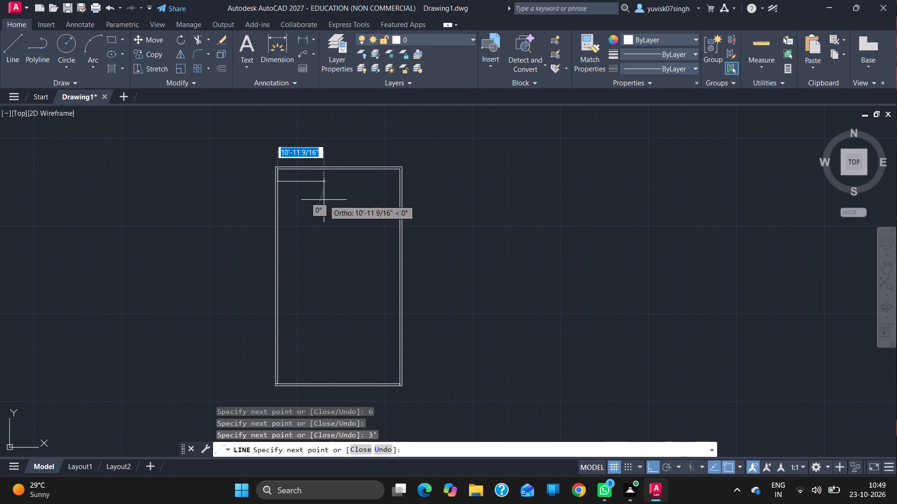
{"action": "left_click", "coordinate": [399, 182]}
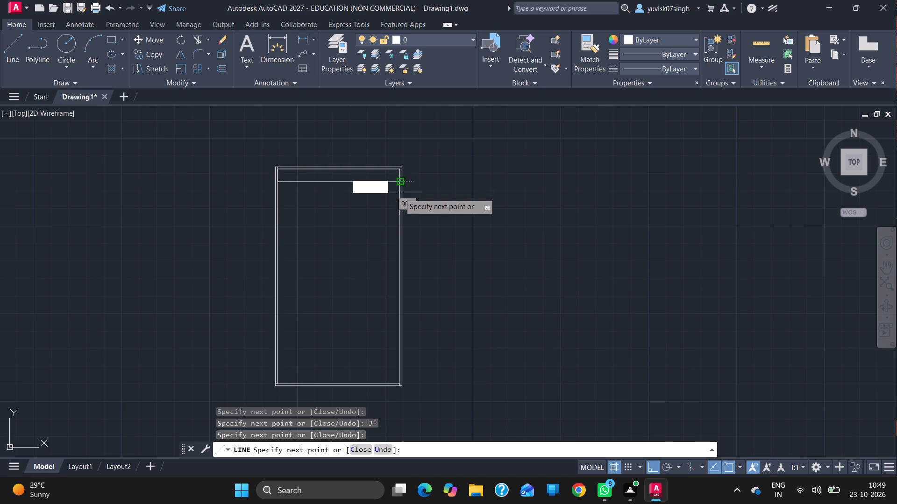
Continue the line 6" down, 14' left and 11' down, then back to the right wall's inner face, outlining a 14' by 11' room.
{"action": "key", "text": "6"}
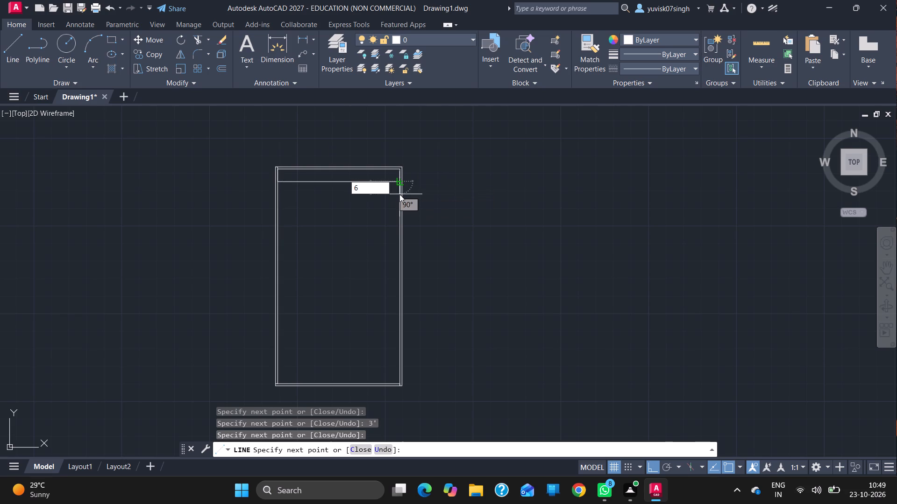
{"action": "key", "text": "Return"}
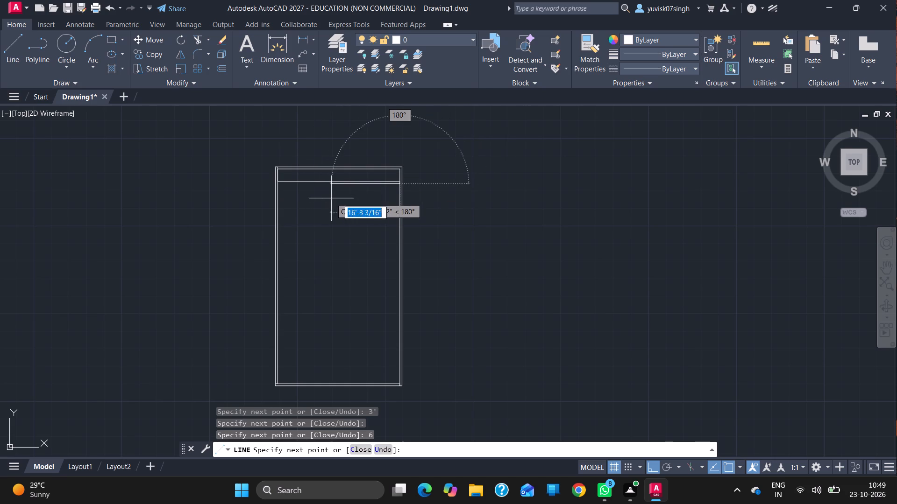
{"action": "scroll", "coordinate": [331, 198], "scroll_direction": "up", "scroll_amount": 3, "text": "ctrl"}
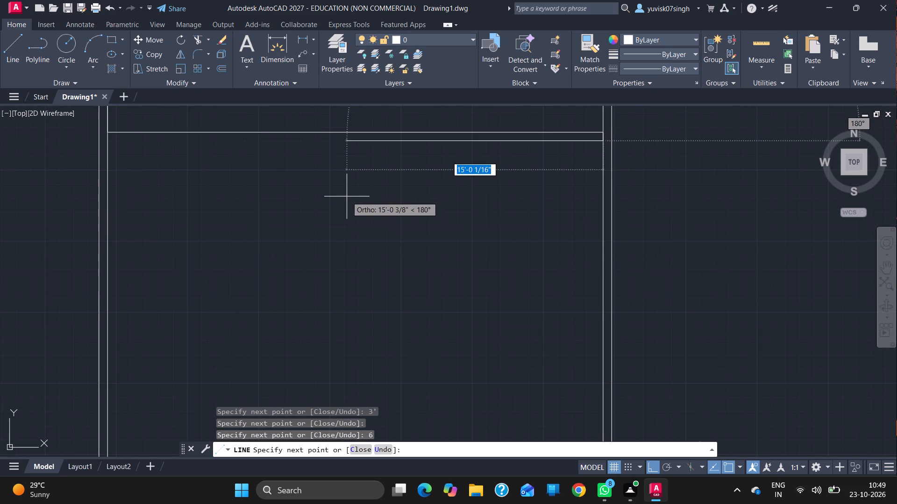
{"action": "key", "text": "1"}
{"action": "key", "text": "4"}
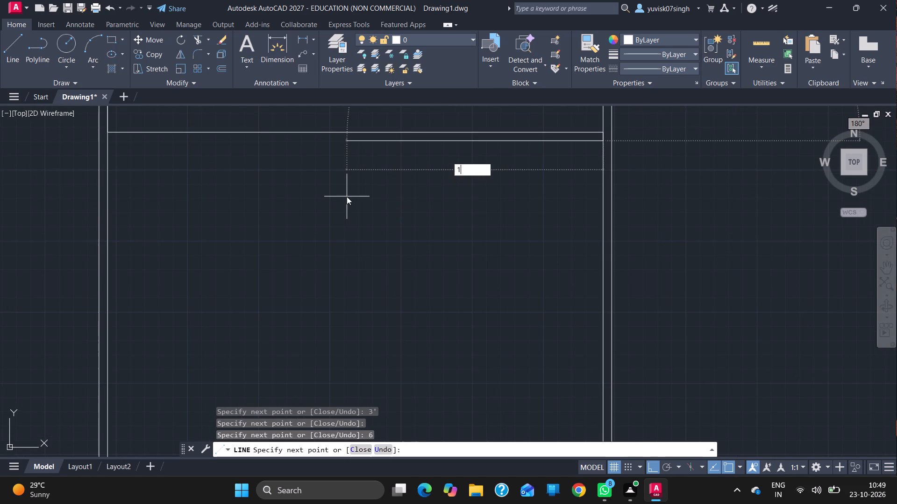
{"action": "key", "text": "apostrophe"}
{"action": "key", "text": "Return"}
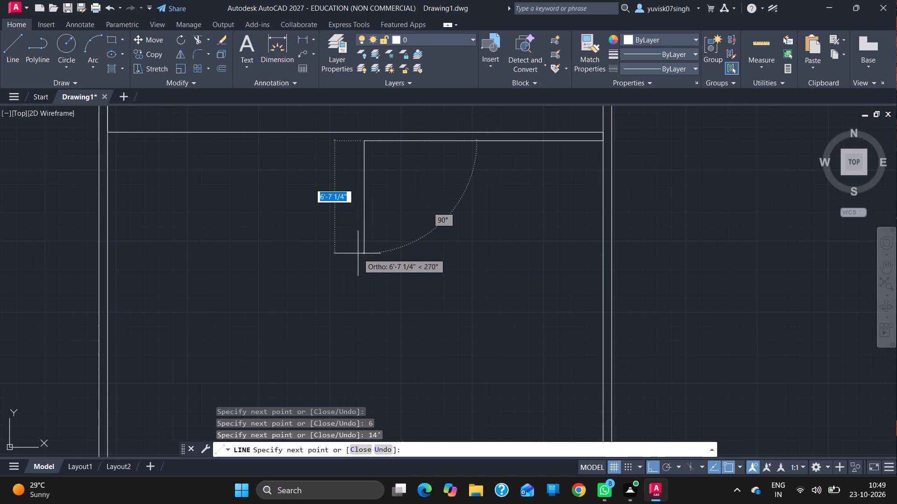
{"action": "type", "text": "11"}
{"action": "key", "text": "apostrophe"}
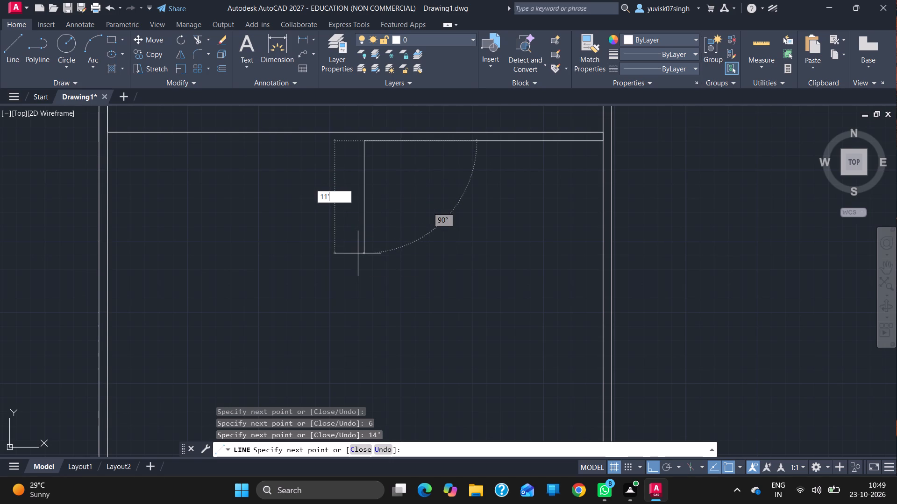
{"action": "key", "text": "Return"}
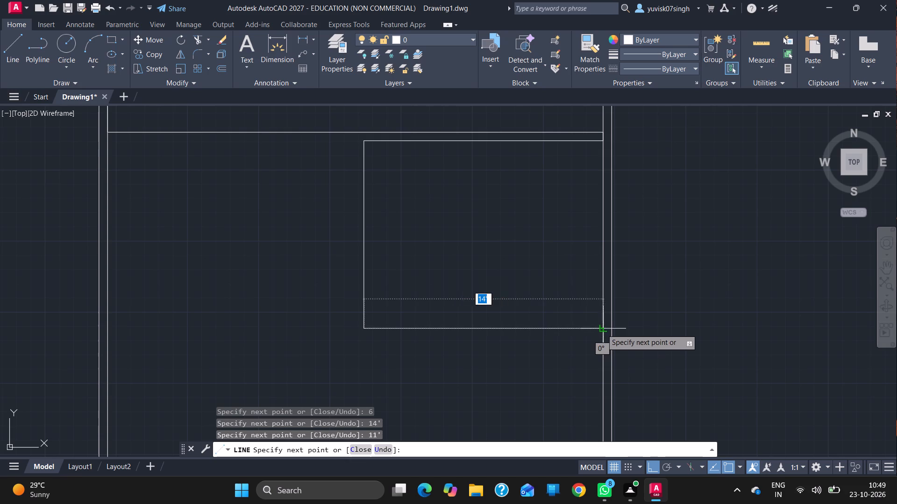
{"action": "left_click", "coordinate": [602, 329]}
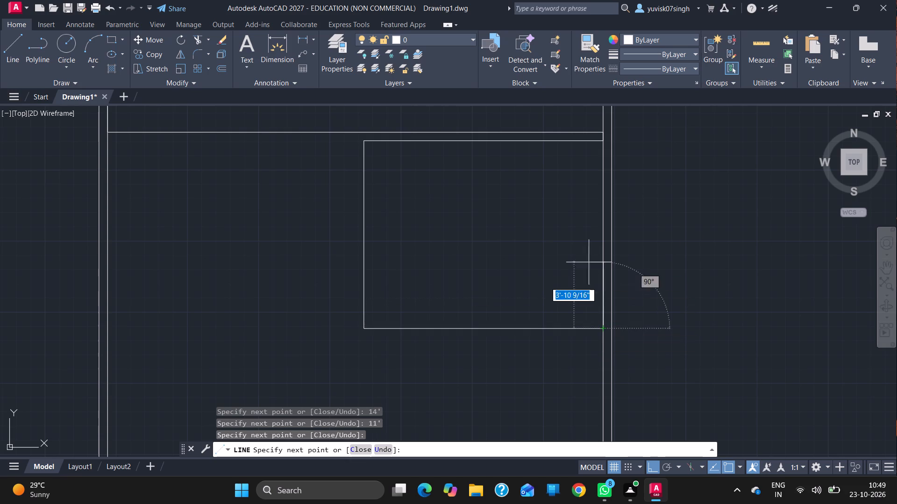
Retrace to the 14' by 11' room's top-left corner, continue 6" left, and outline a room 7' wide by 5' deep beside it.
{"action": "left_click", "coordinate": [604, 140]}
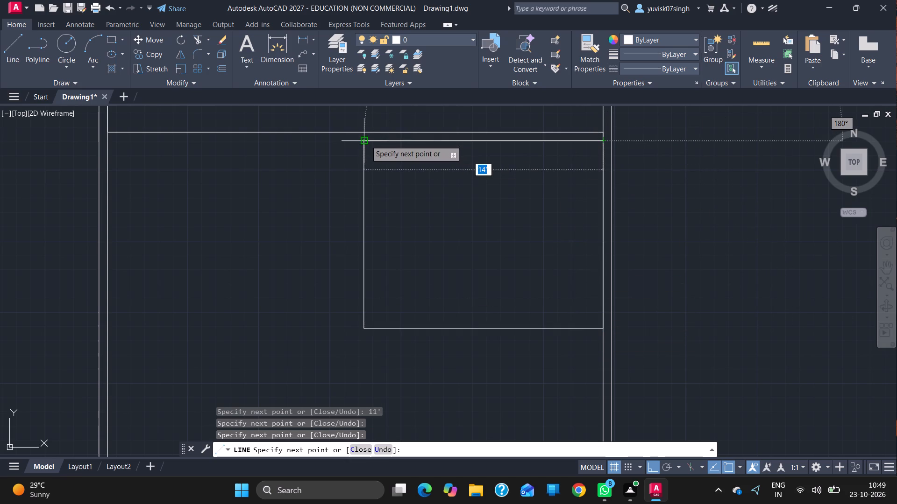
{"action": "left_click", "coordinate": [366, 140]}
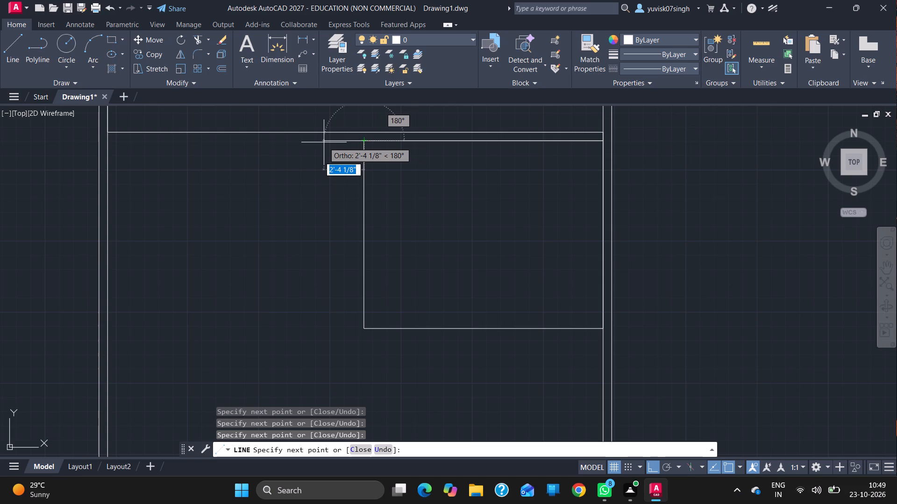
{"action": "key", "text": "6"}
{"action": "key", "text": "Return"}
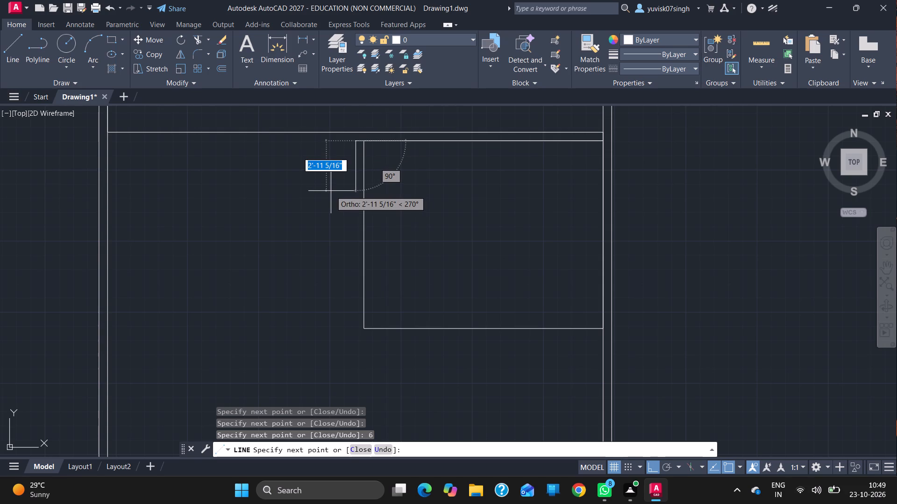
{"action": "type", "text": "5'"}
{"action": "key", "text": "Return"}
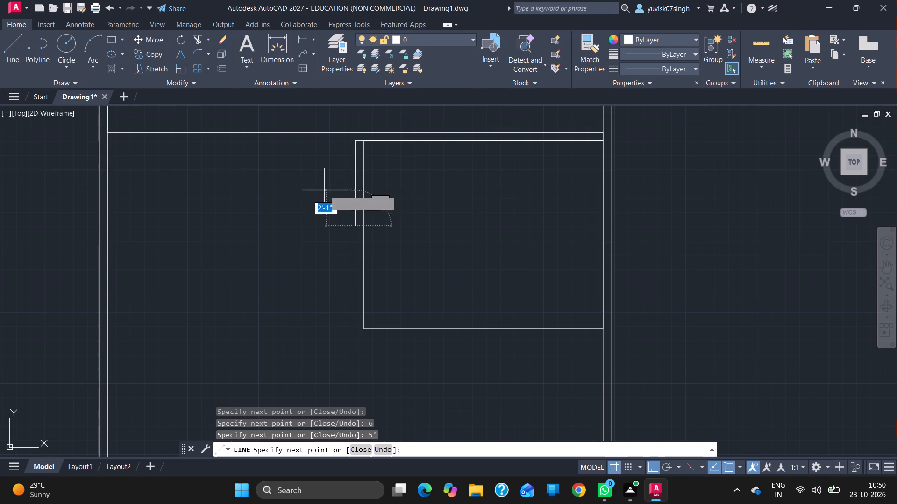
{"action": "type", "text": "7'"}
{"action": "key", "text": "Return"}
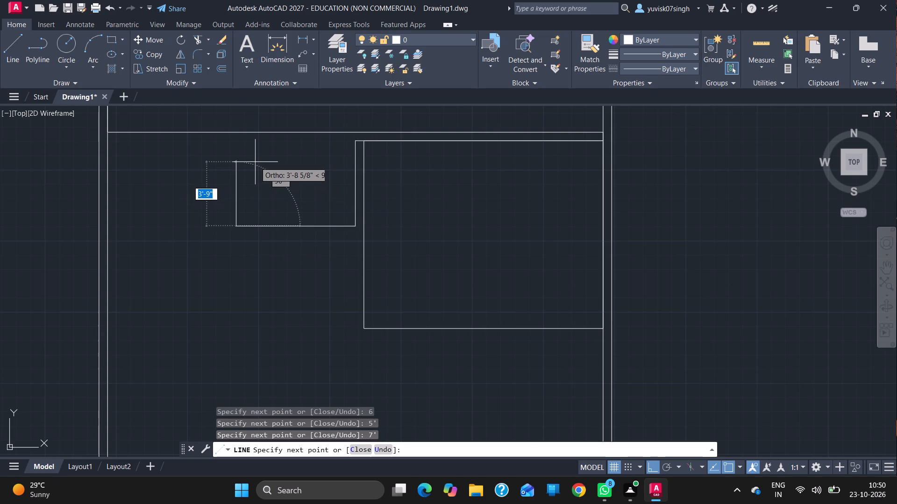
{"action": "key", "text": "5"}
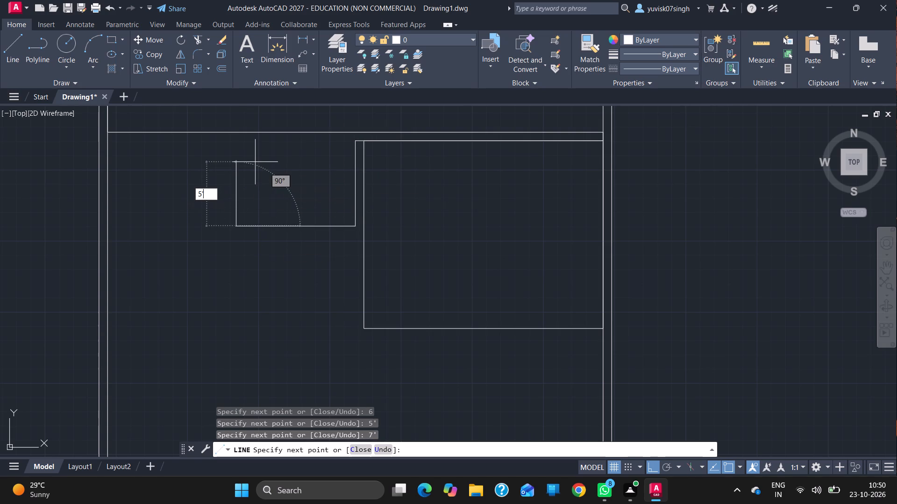
{"action": "key", "text": "apostrophe"}
{"action": "key", "text": "Return"}
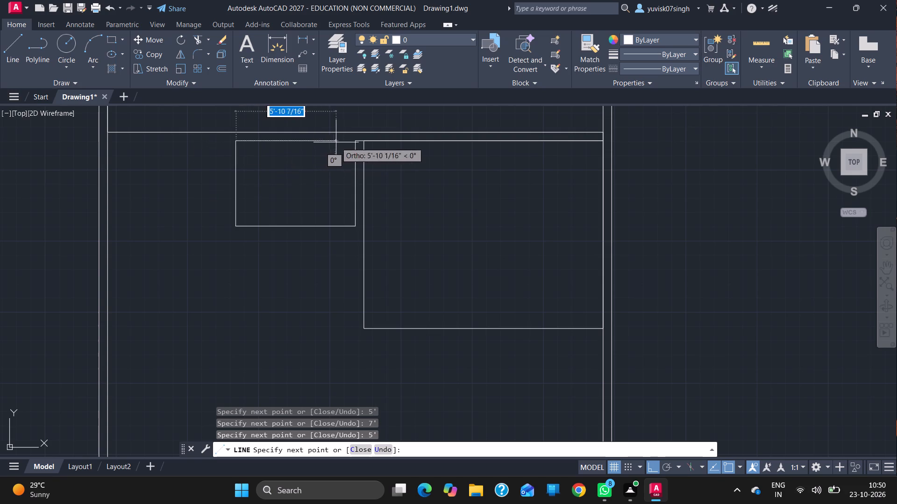
{"action": "left_click", "coordinate": [352, 139]}
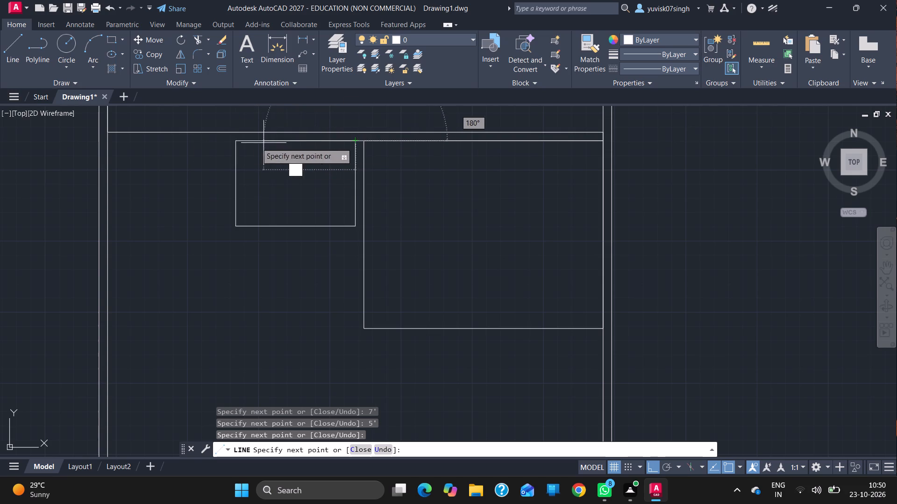
From the small room's top-left corner, continue 6" left and outline a second 7' by 5' room against the left wall.
{"action": "left_click", "coordinate": [235, 141]}
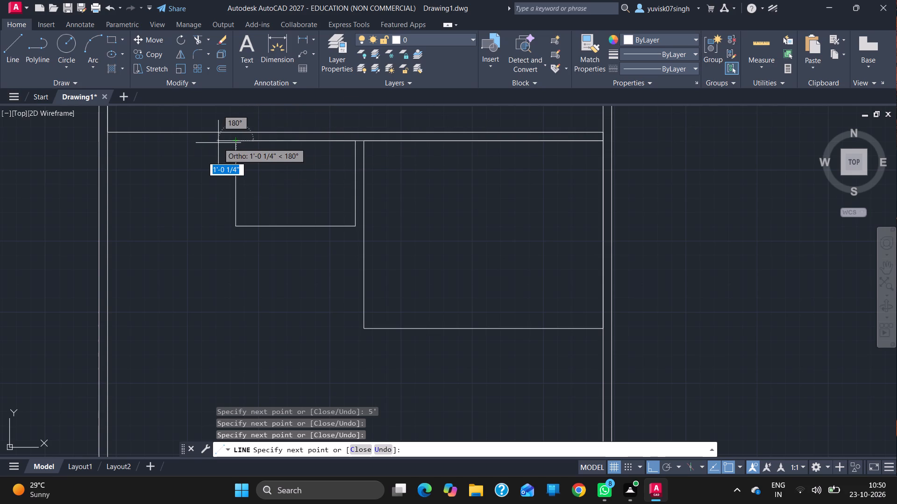
{"action": "key", "text": "6"}
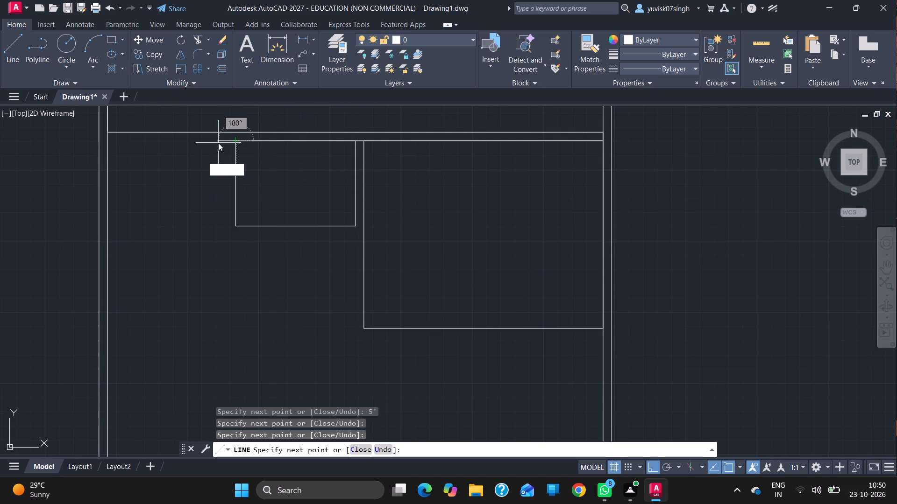
{"action": "key", "text": "Return"}
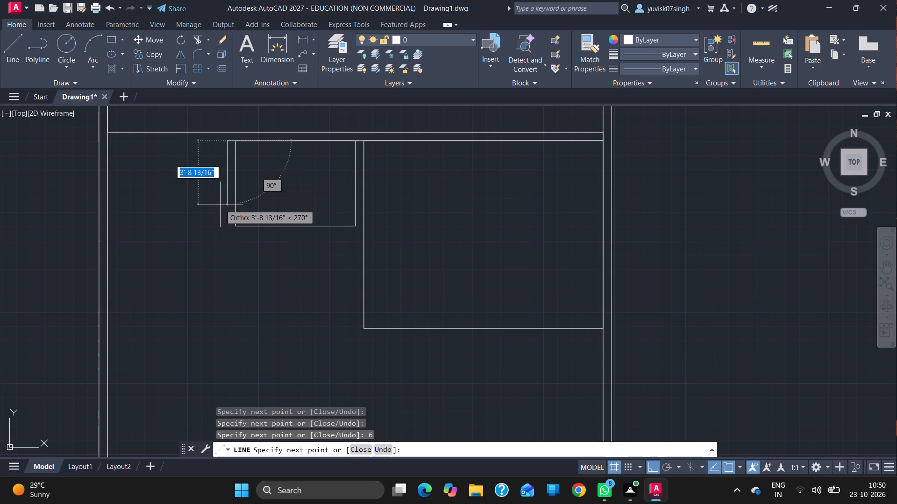
{"action": "key", "text": "5"}
{"action": "key", "text": "apostrophe"}
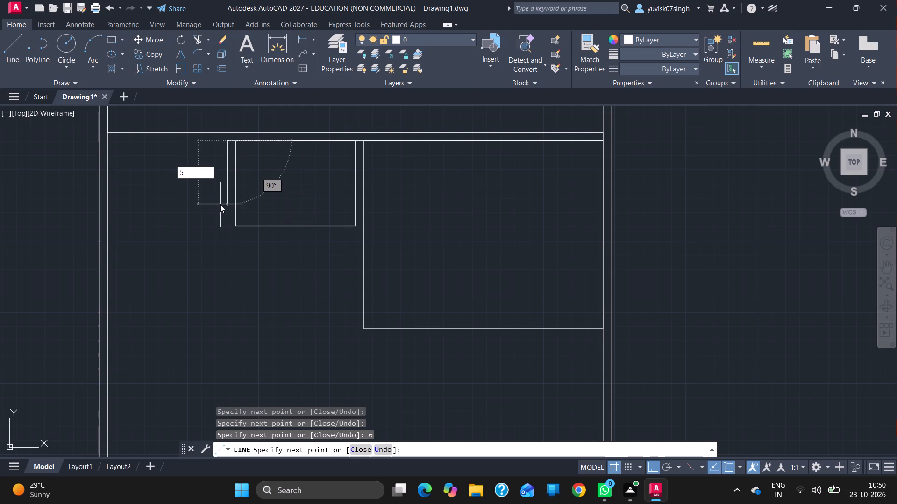
{"action": "key", "text": "Return"}
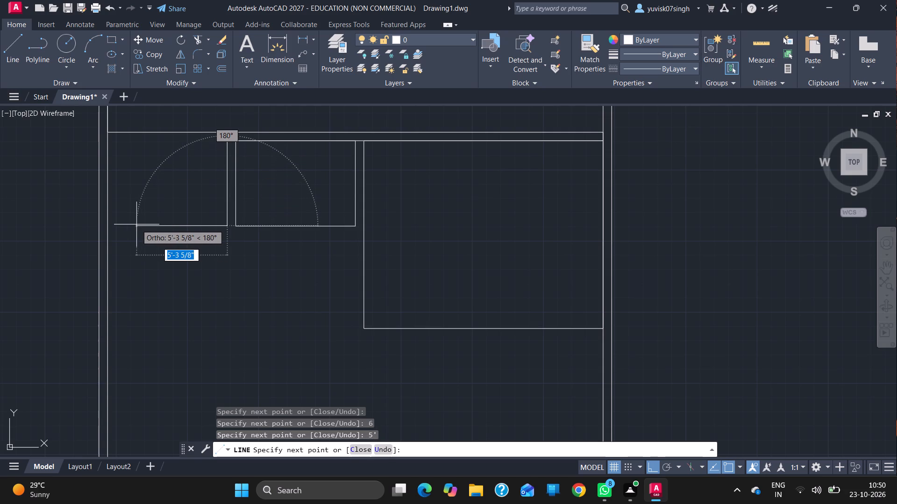
{"action": "key", "text": "7"}
{"action": "key", "text": "apostrophe"}
{"action": "key", "text": "Return"}
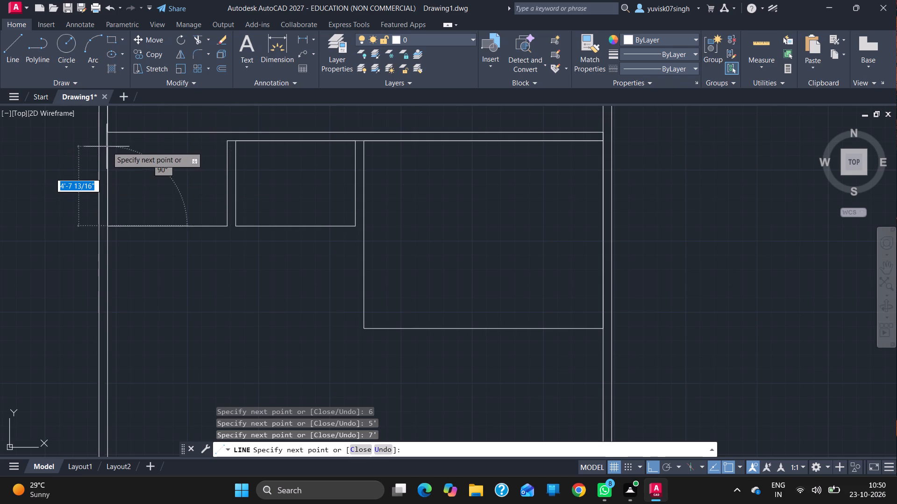
{"action": "type", "text": "5'"}
{"action": "key", "text": "Return"}
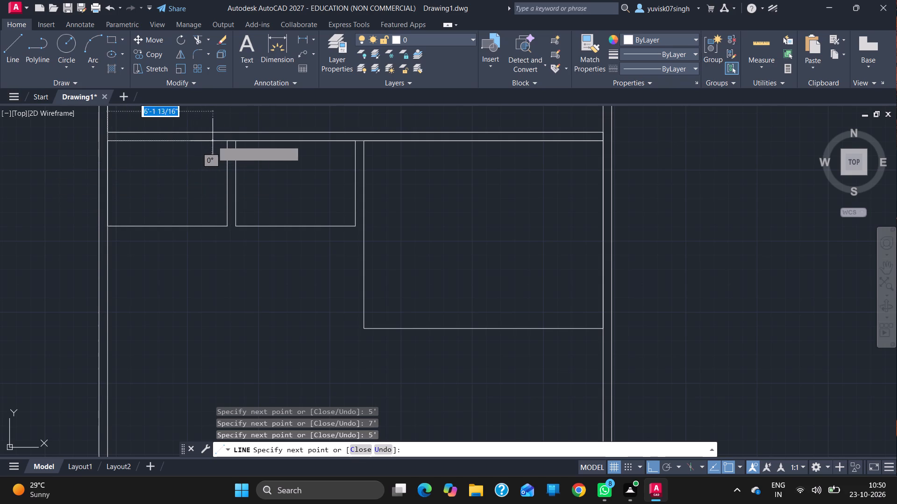
{"action": "left_click", "coordinate": [229, 140]}
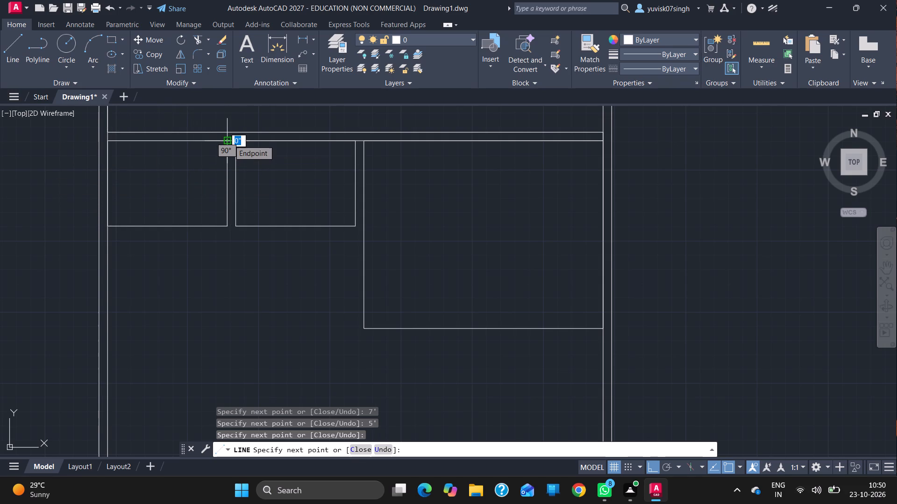
{"action": "key", "text": "Escape"}
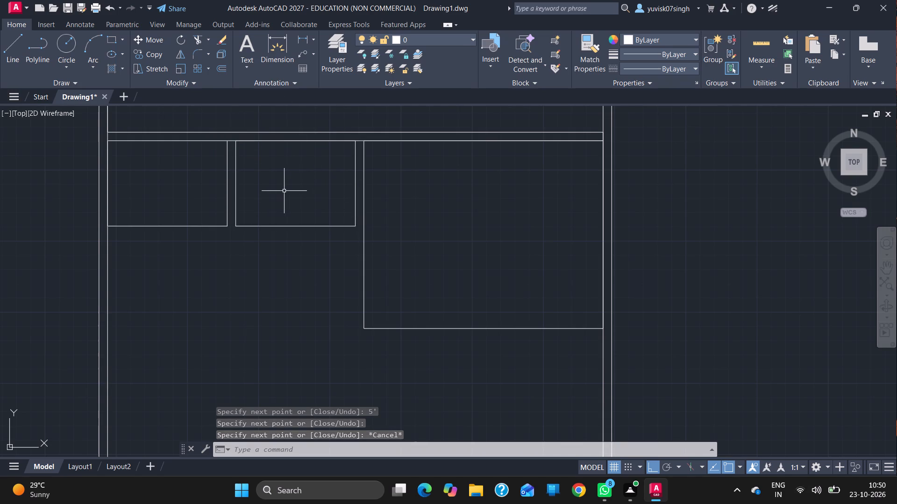
Draw a line from the left small room's bottom-left corner 6" down, 14'6" right, 11' down and back to the left wall's inner face.
{"action": "left_click", "coordinate": [12, 69]}
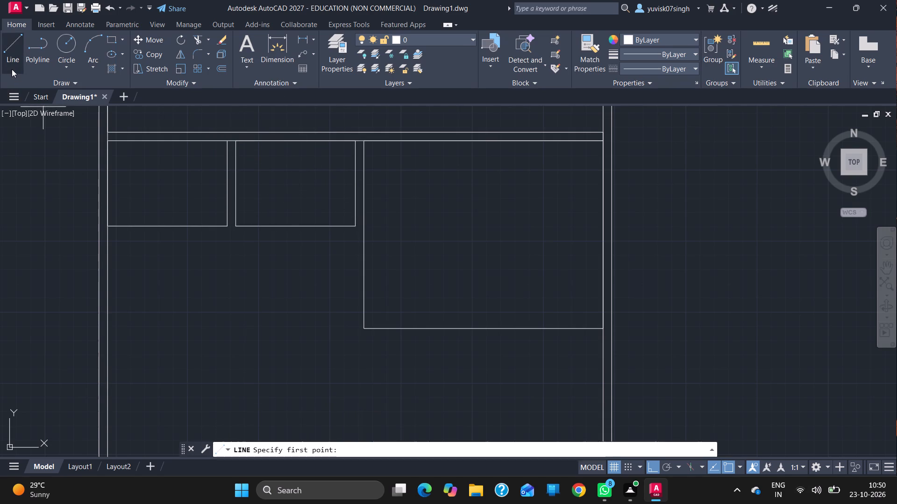
{"action": "left_click", "coordinate": [106, 223]}
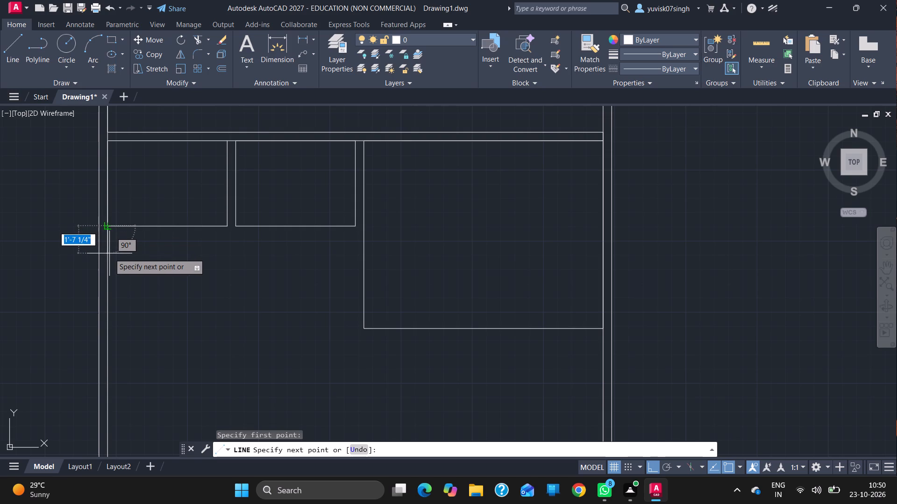
{"action": "key", "text": "6"}
{"action": "key", "text": "Return"}
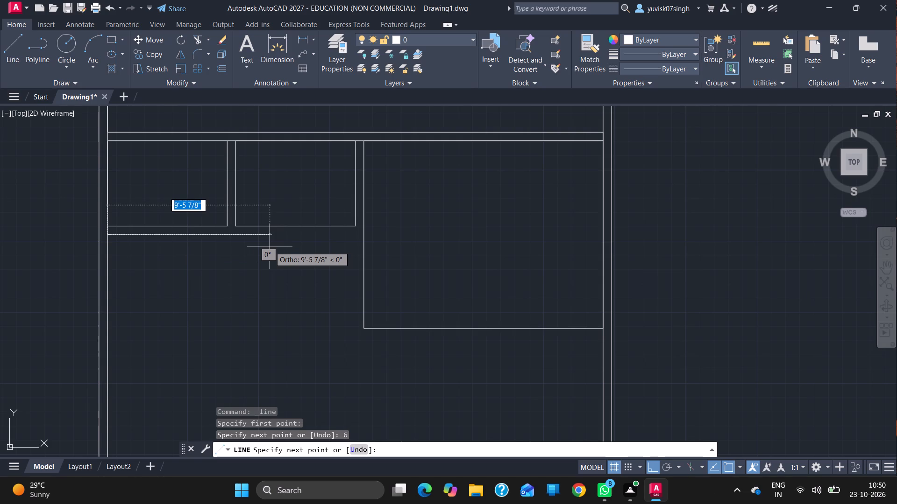
{"action": "type", "text": "14"}
{"action": "type", "text": "'6"}
{"action": "key", "text": "Return"}
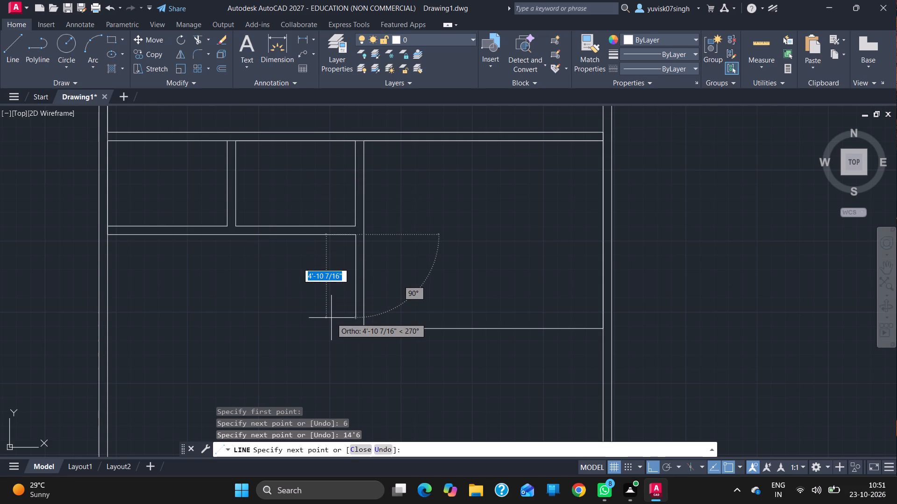
{"action": "type", "text": "11"}
{"action": "key", "text": "apostrophe"}
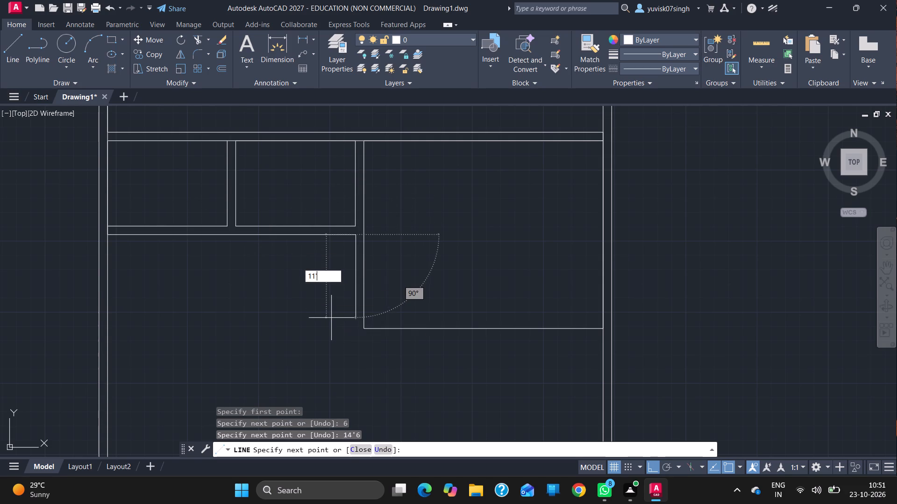
{"action": "key", "text": "Return"}
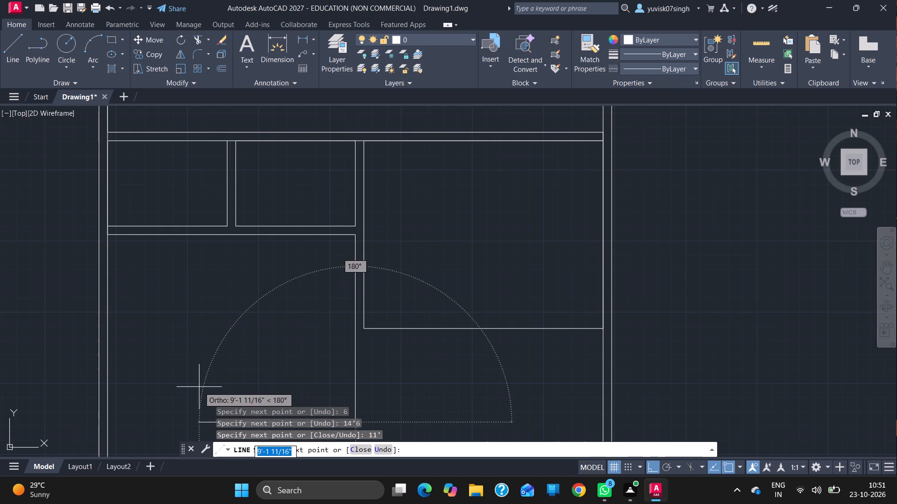
{"action": "left_click", "coordinate": [107, 422]}
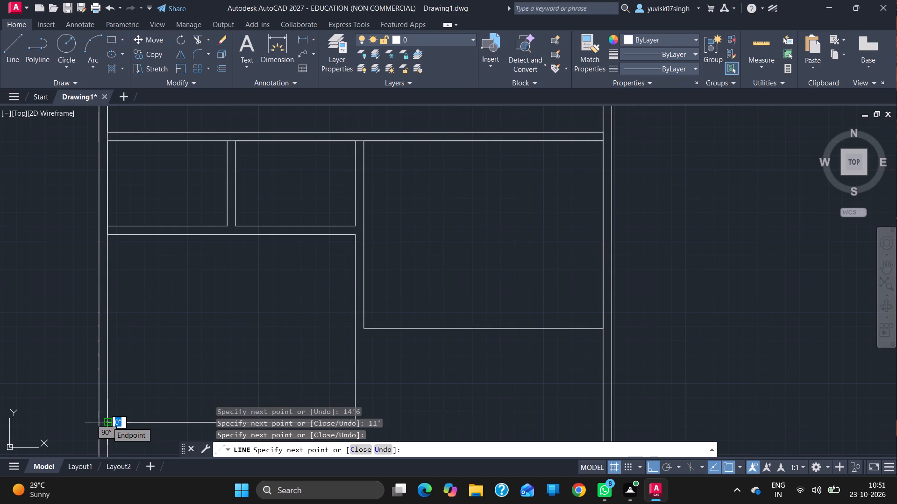
{"action": "key", "text": "Escape"}
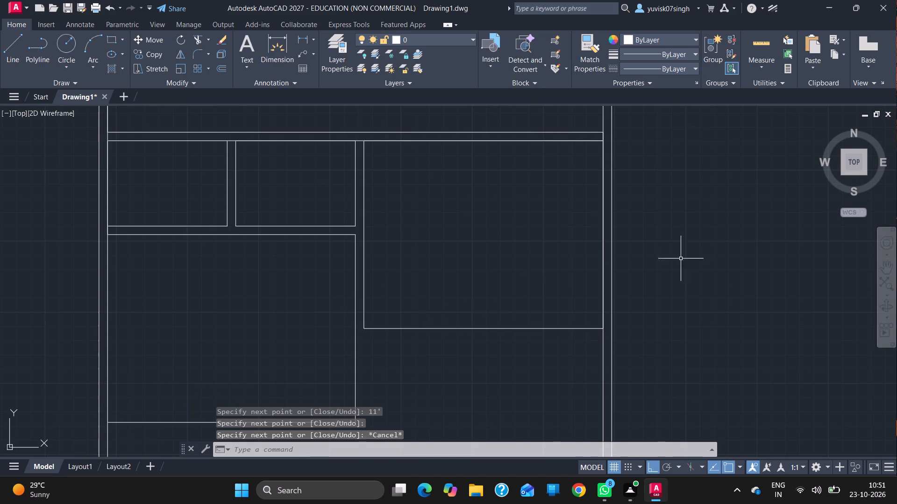
From the 14' by 11' room's bottom-right corner, draw a line 6" down, 9' left, 9' down and back to the right wall's inner face.
{"action": "left_click", "coordinate": [882, 266]}
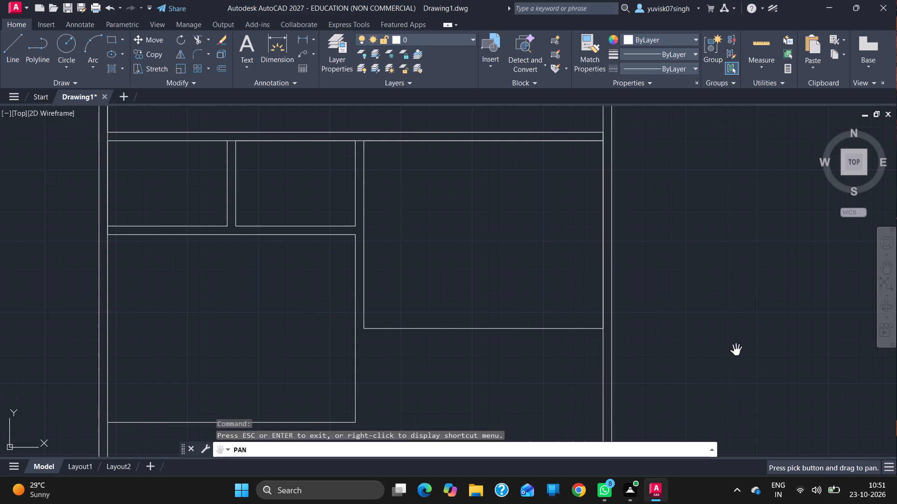
{"action": "left_click_drag", "start_coordinate": [736, 350], "coordinate": [733, 260]}
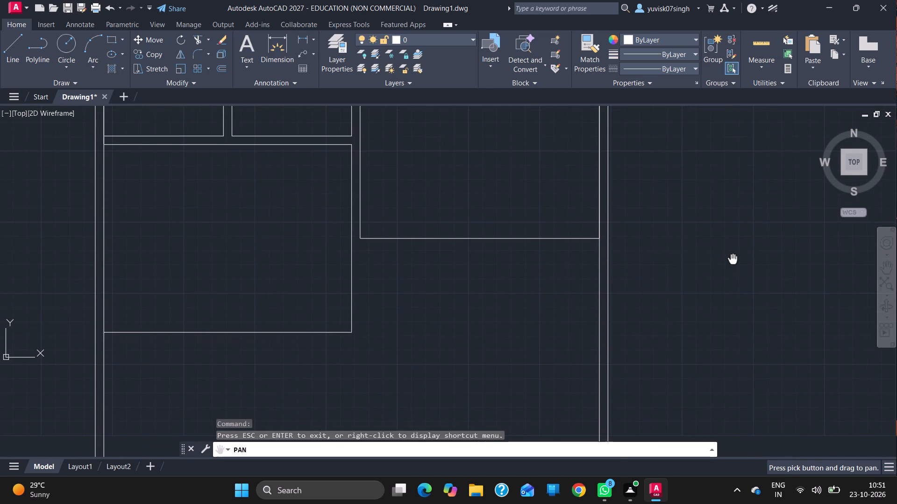
{"action": "key", "text": "Escape"}
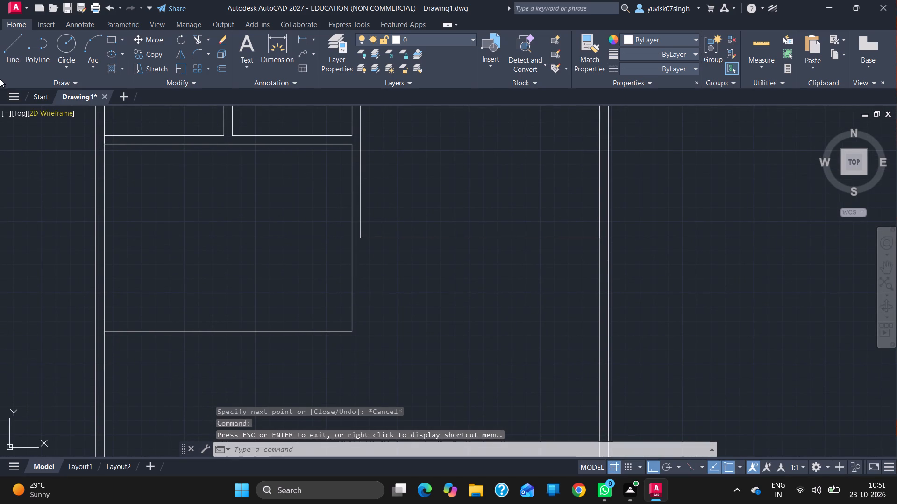
{"action": "left_click", "coordinate": [9, 51]}
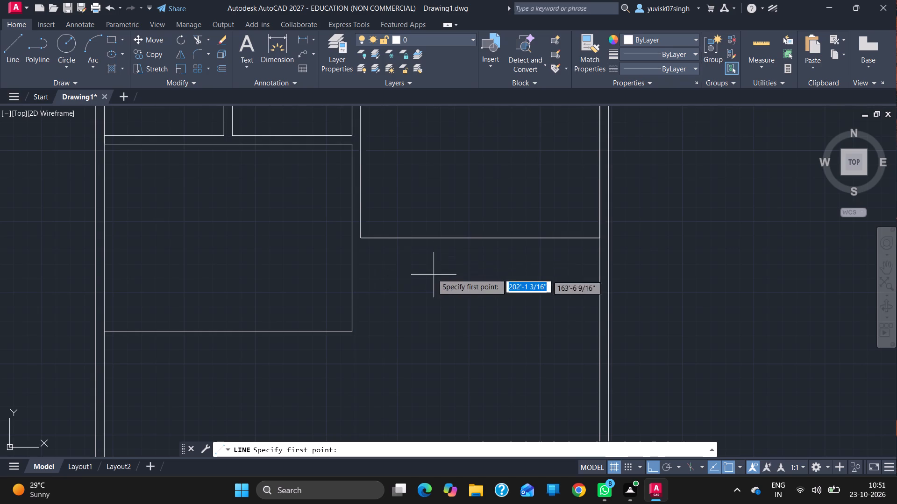
{"action": "left_click", "coordinate": [598, 241]}
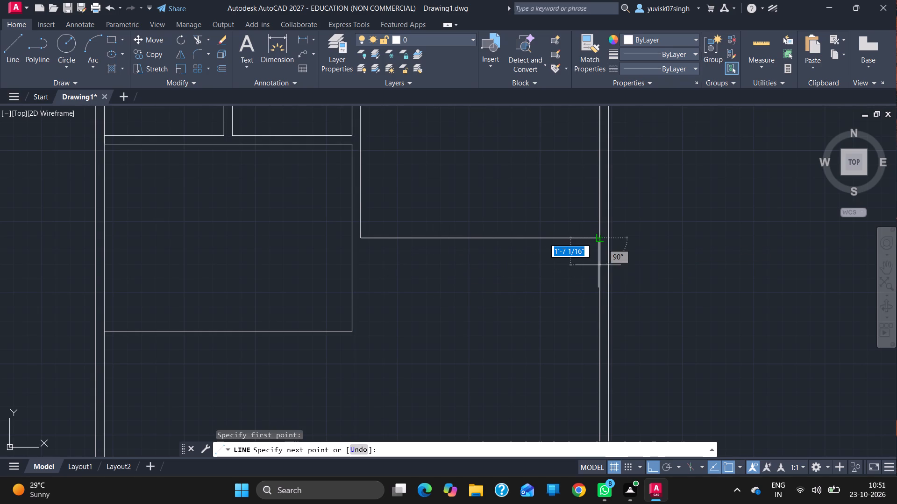
{"action": "key", "text": "6"}
{"action": "key", "text": "Return"}
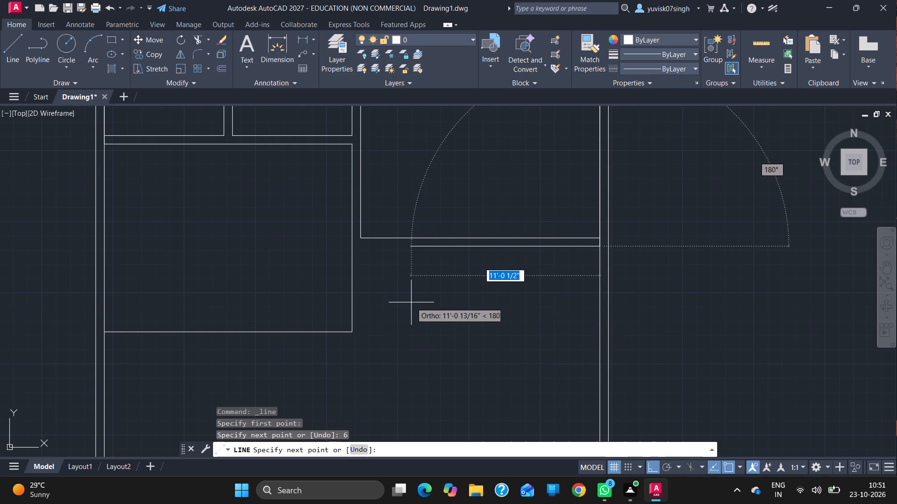
{"action": "type", "text": "9'"}
{"action": "key", "text": "Return"}
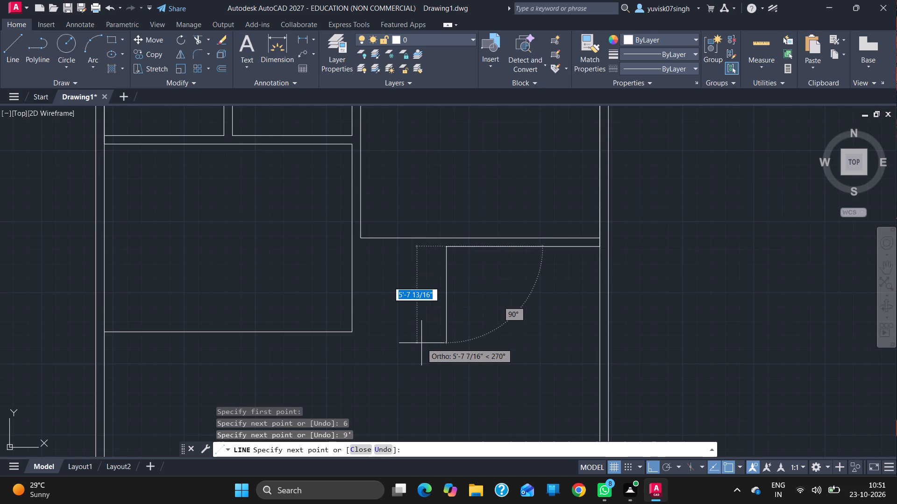
{"action": "type", "text": "9'"}
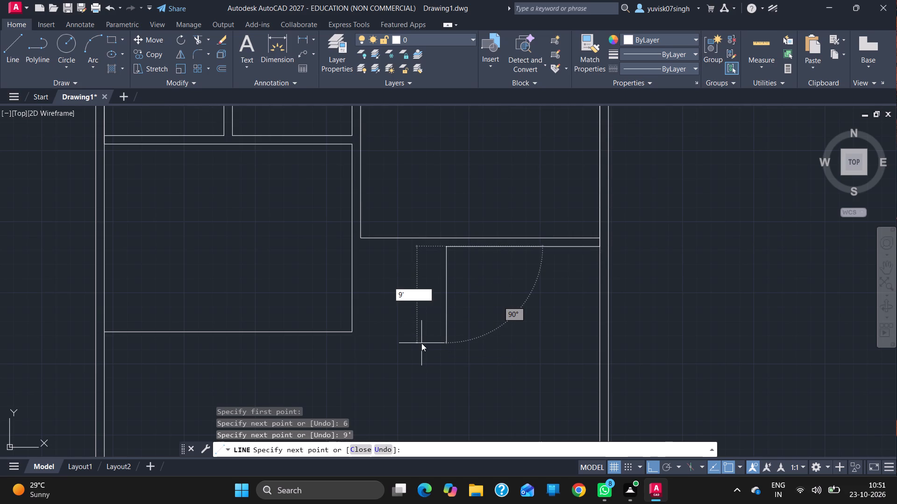
{"action": "key", "text": "Return"}
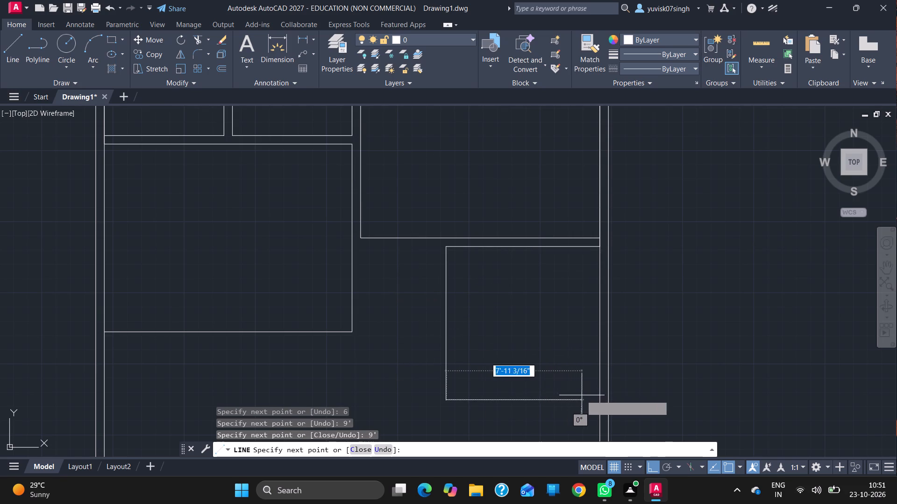
{"action": "left_click", "coordinate": [598, 398]}
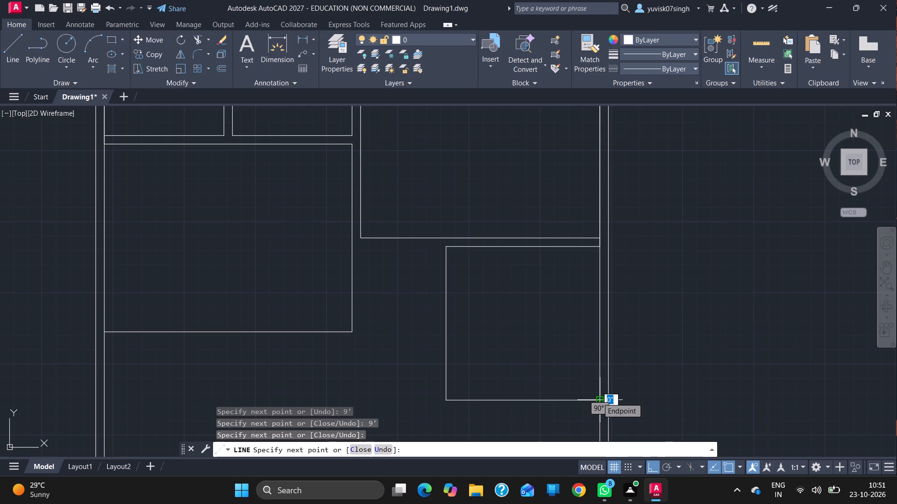
{"action": "key", "text": "Escape"}
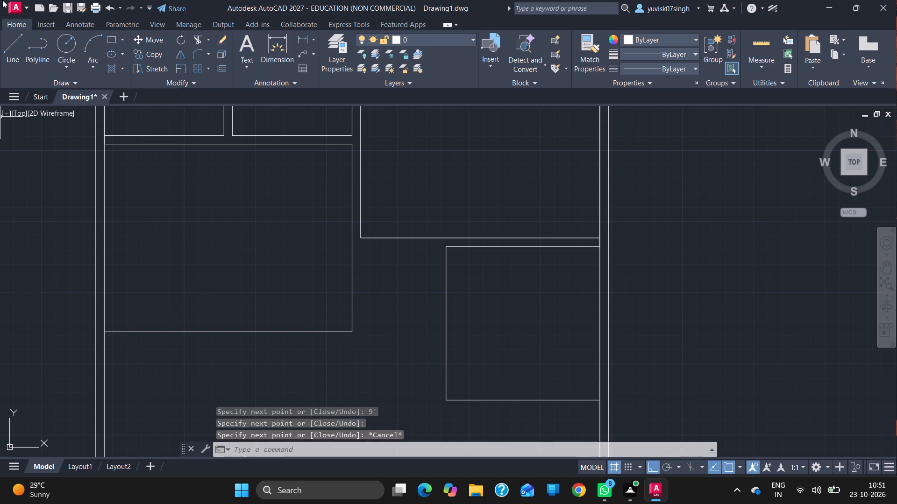
From the 9' by 9' room's top-left corner, draw a line 6" left, 4'6" left, 5' down and back to that room's left side.
{"action": "left_click", "coordinate": [7, 52]}
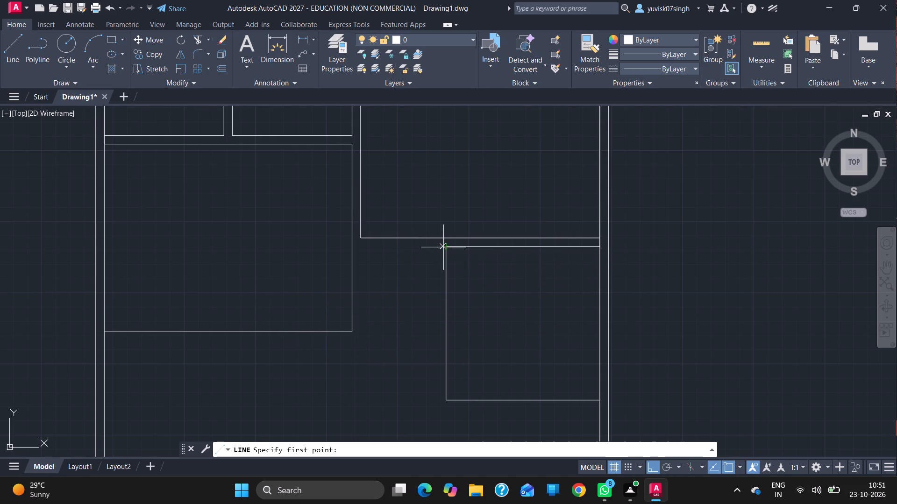
{"action": "left_click_drag", "start_coordinate": [446, 245], "coordinate": [412, 252]}
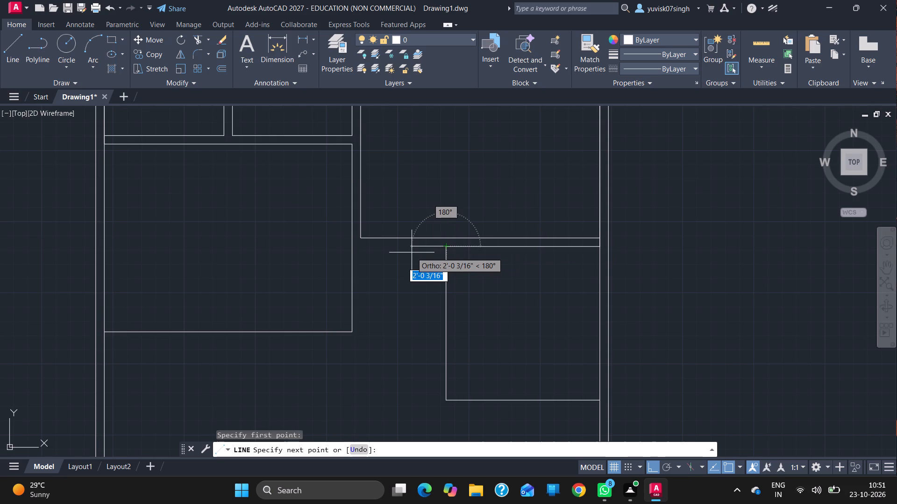
{"action": "key", "text": "6"}
{"action": "key", "text": "Return"}
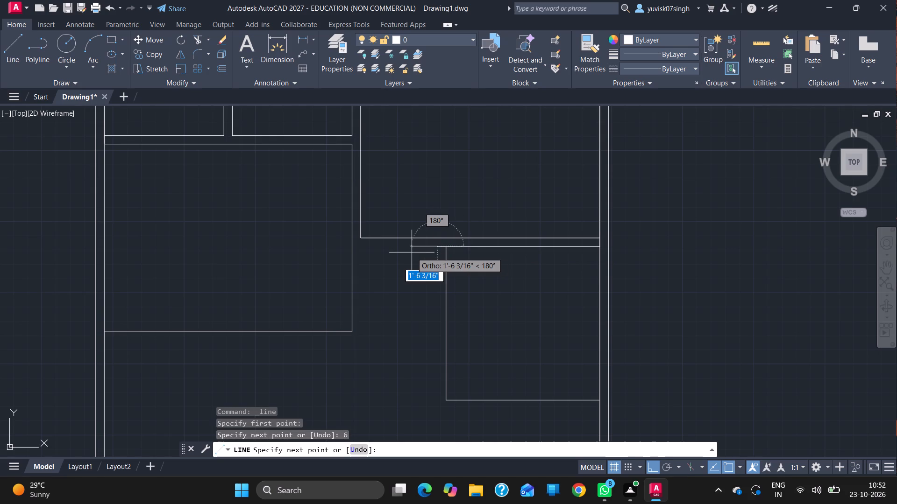
{"action": "key", "text": "4"}
{"action": "type", "text": "'6"}
{"action": "key", "text": "Return"}
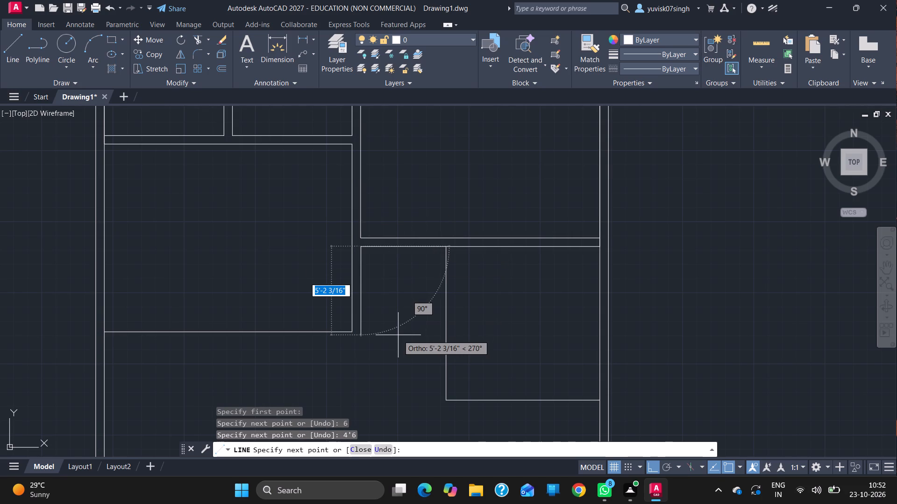
{"action": "key", "text": "5"}
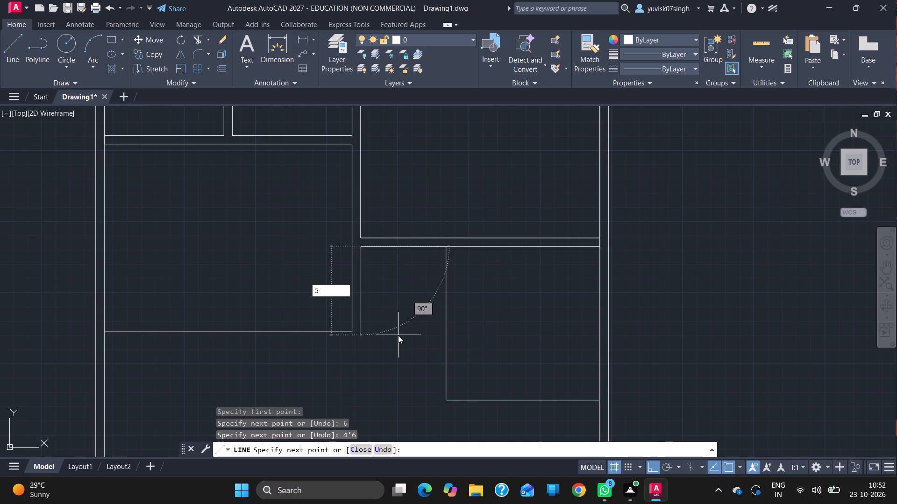
{"action": "key", "text": "apostrophe"}
{"action": "key", "text": "Return"}
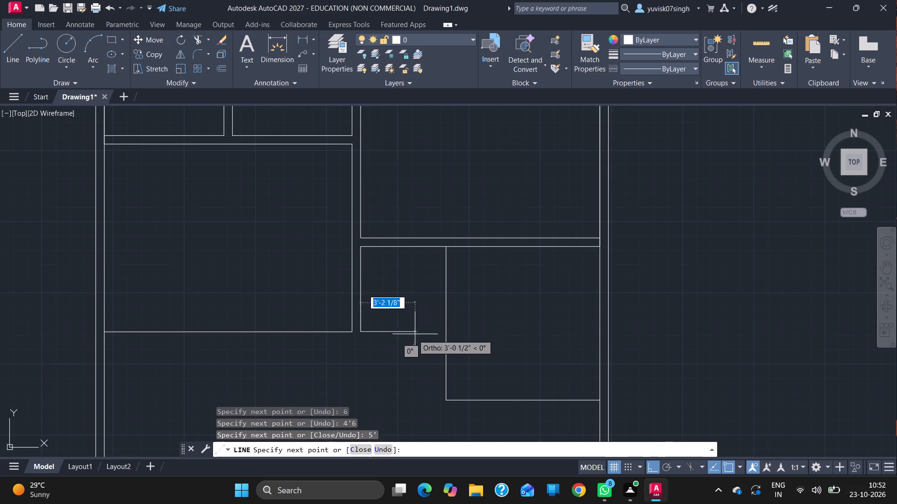
{"action": "left_click", "coordinate": [443, 330]}
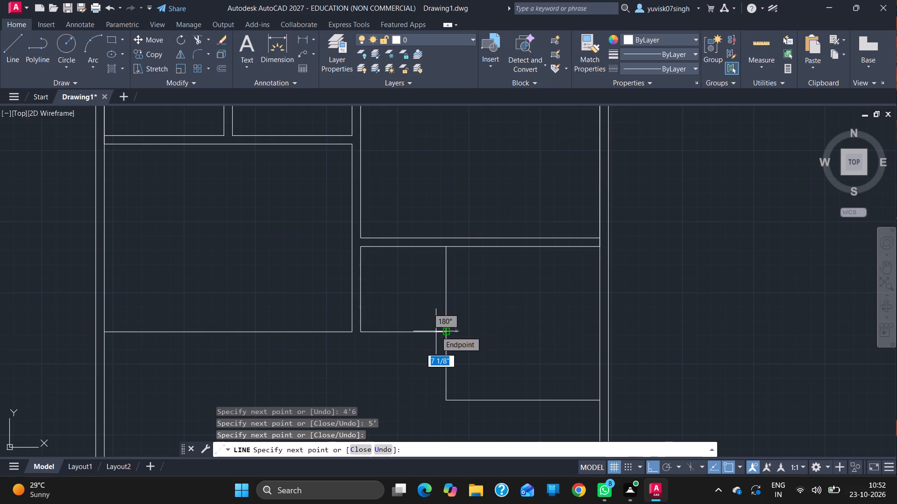
Continue the line 6" left and straight up to the top edge, separating the 4'6" by 5' room with a 6" partition.
{"action": "key", "text": "6"}
{"action": "key", "text": "Return"}
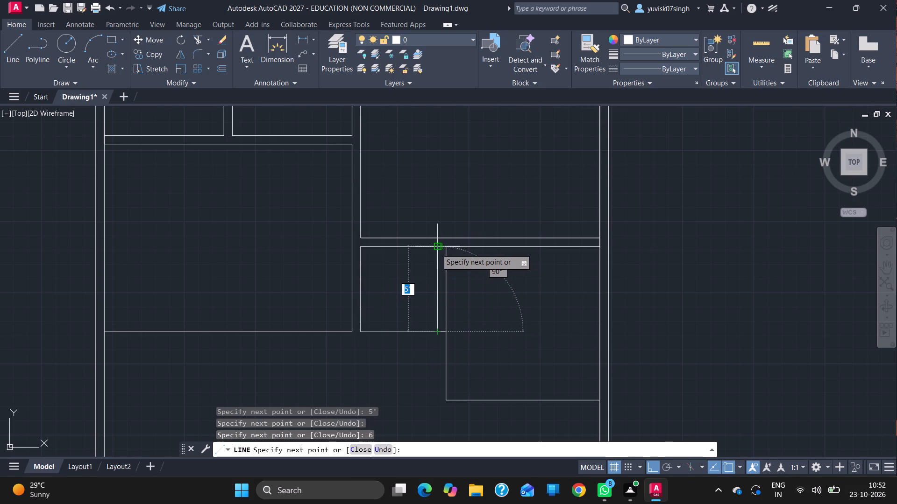
{"action": "left_click", "coordinate": [436, 249]}
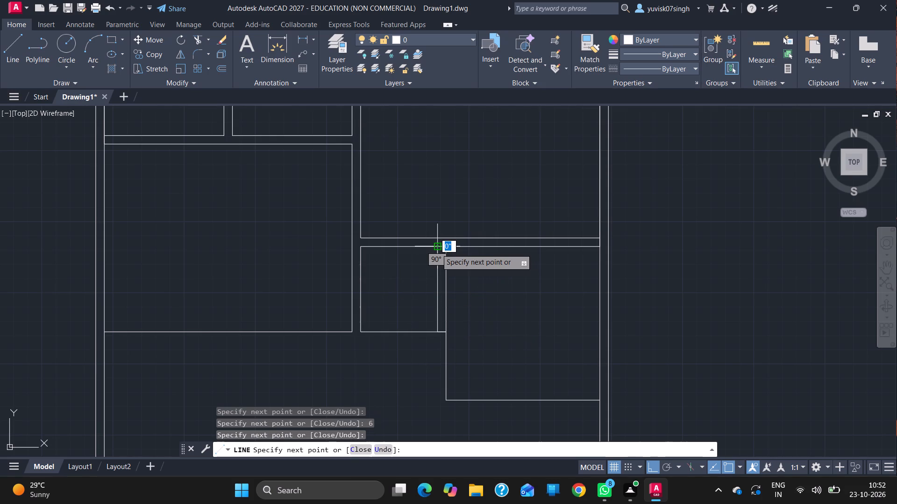
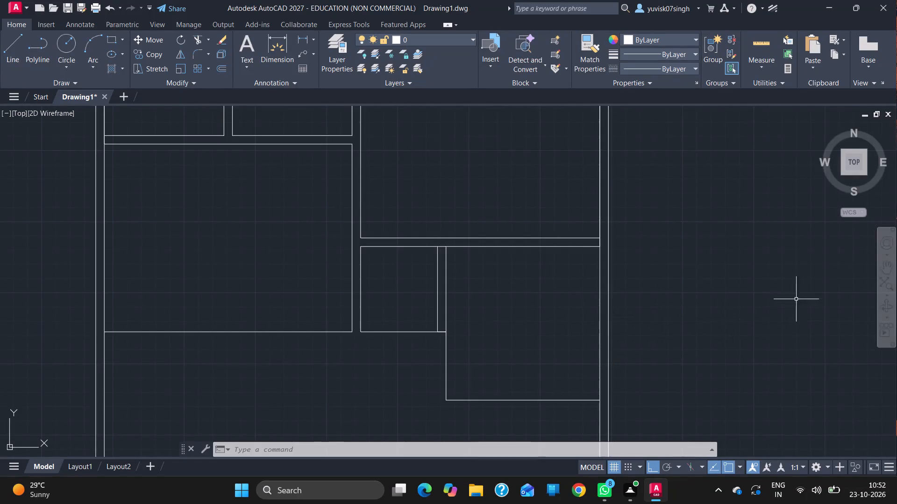
From the 9' by 9' room's bottom-right corner, draw a line 6" down, 9' left, 9' down and back to the right wall's inner face.
{"action": "left_click", "coordinate": [878, 269]}
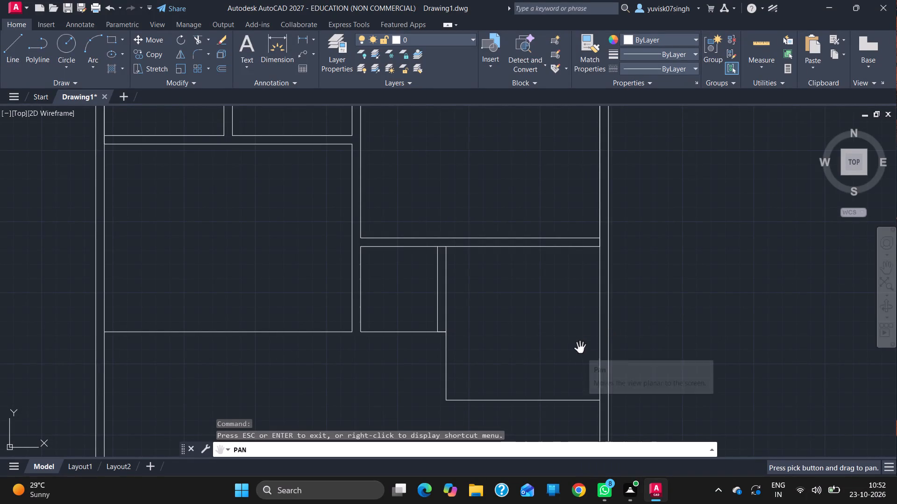
{"action": "left_click_drag", "start_coordinate": [561, 354], "coordinate": [569, 170]}
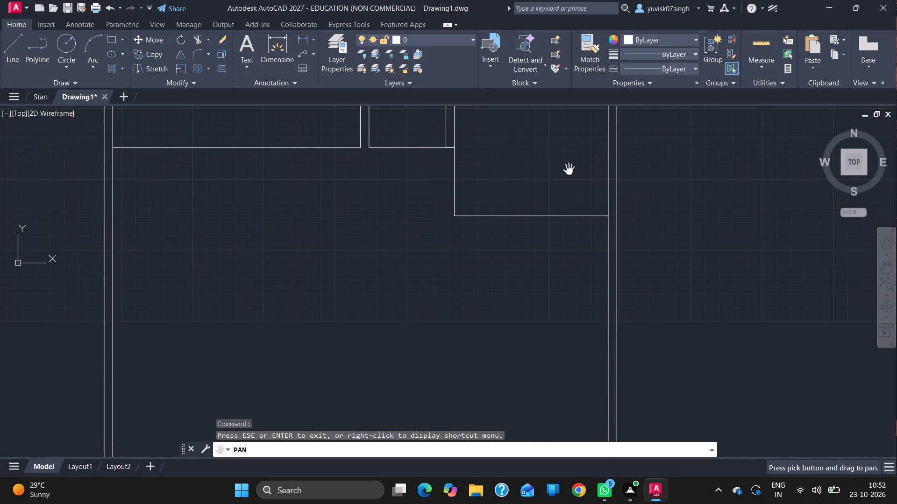
{"action": "key", "text": "Escape"}
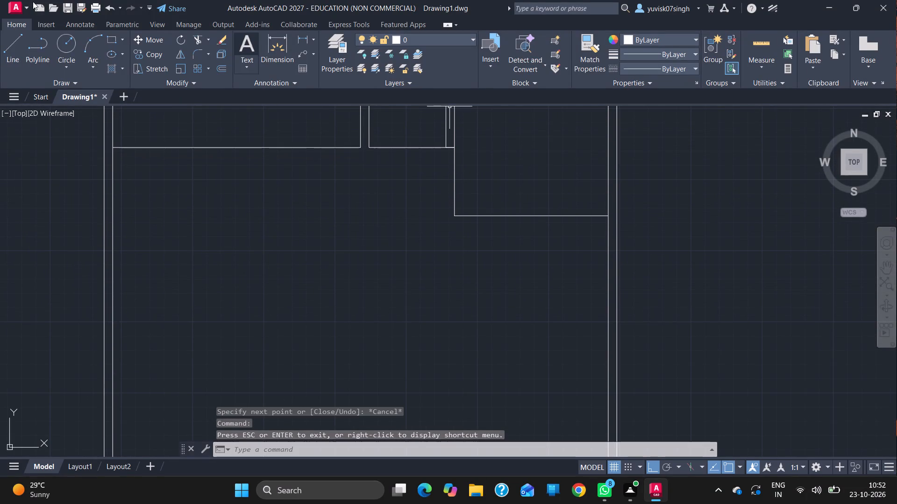
{"action": "left_click", "coordinate": [23, 39]}
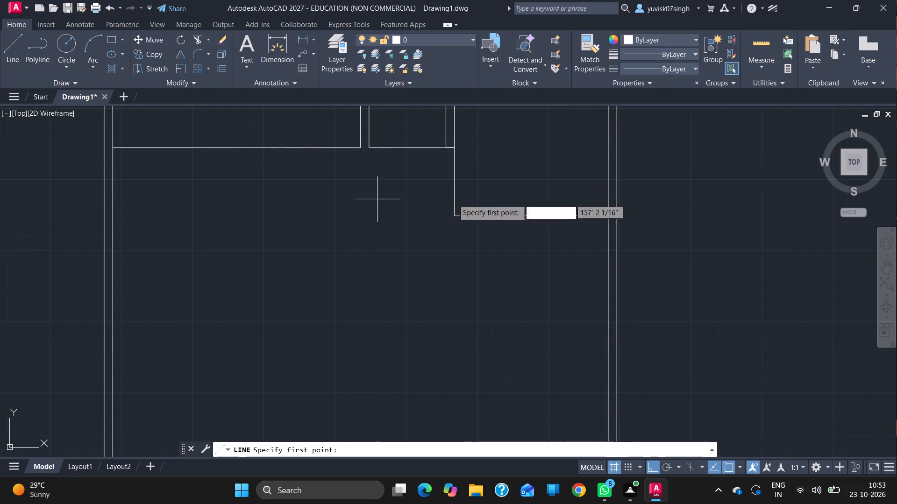
{"action": "left_click_drag", "start_coordinate": [607, 214], "coordinate": [612, 245]}
{"action": "key", "text": "6"}
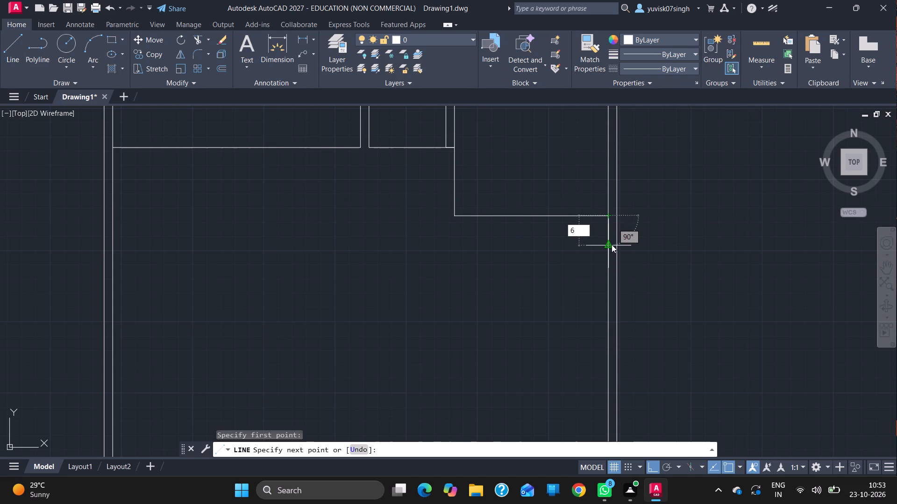
{"action": "key", "text": "Return"}
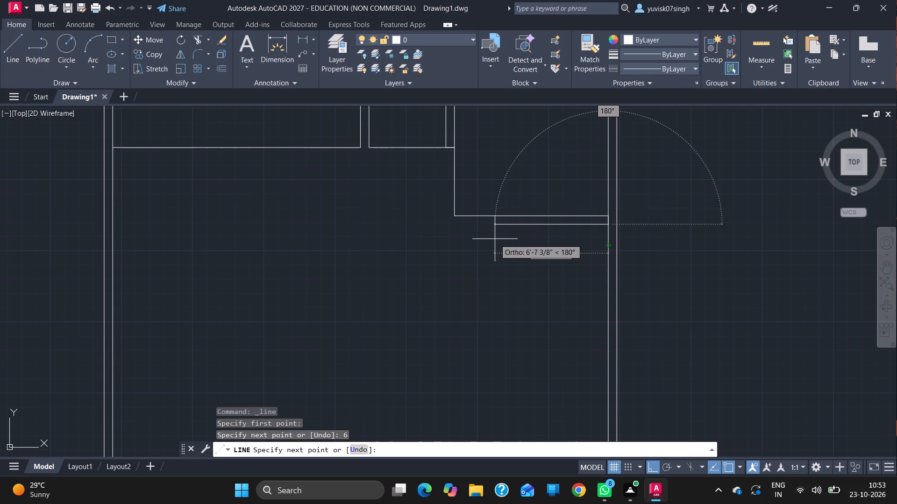
{"action": "key", "text": "9"}
{"action": "key", "text": "apostrophe"}
{"action": "key", "text": "Return"}
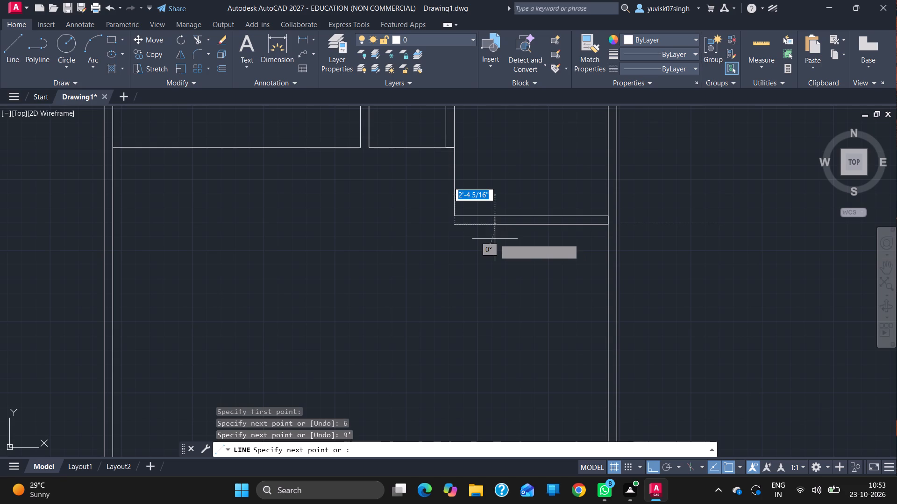
{"action": "type", "text": "9'"}
{"action": "key", "text": "Return"}
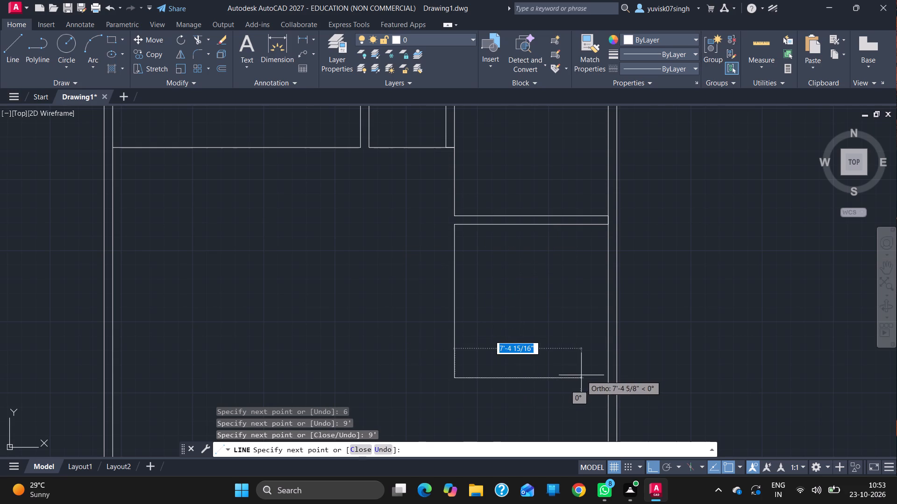
{"action": "left_click", "coordinate": [607, 381]}
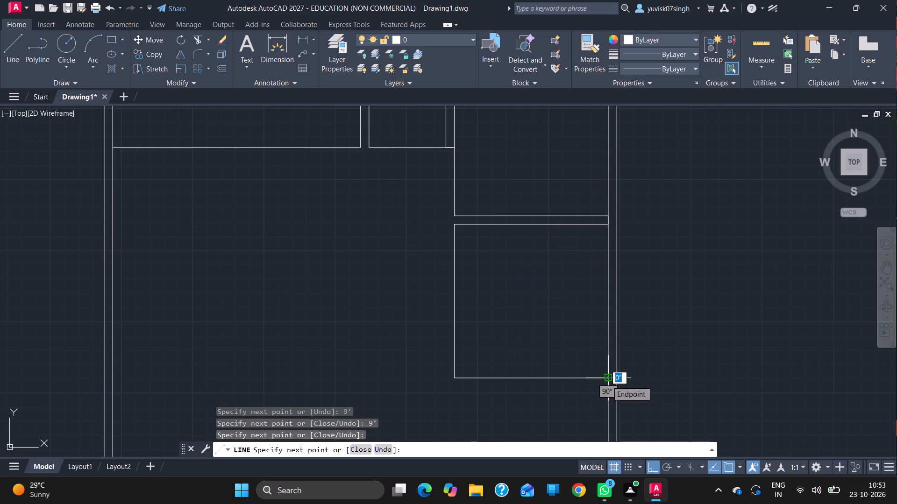
{"action": "key", "text": "Escape"}
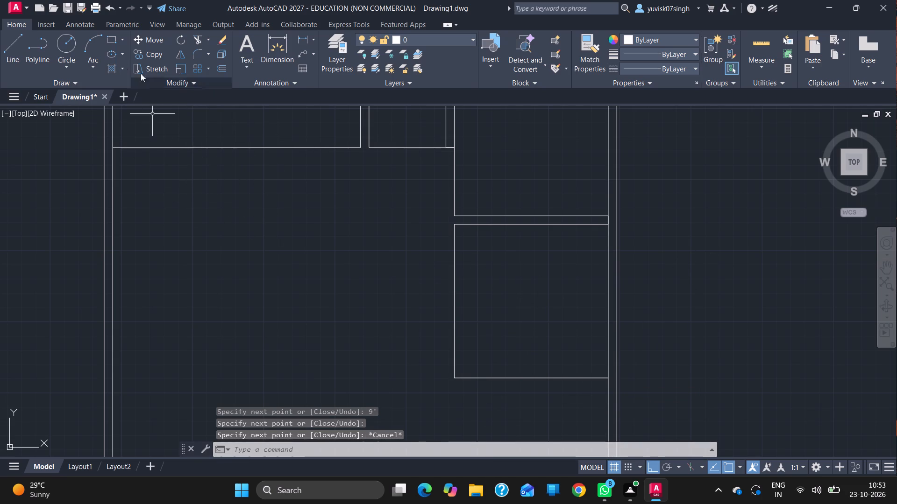
Draw a line from the lower 9' by 9' room's bottom-right corner 6" down and straight across to the left wall's inner face.
{"action": "left_click", "coordinate": [16, 59]}
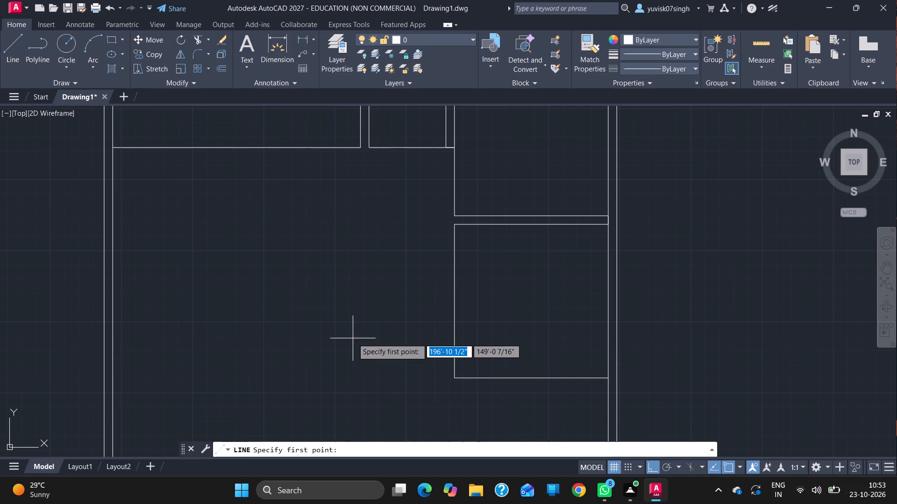
{"action": "left_click", "coordinate": [609, 378]}
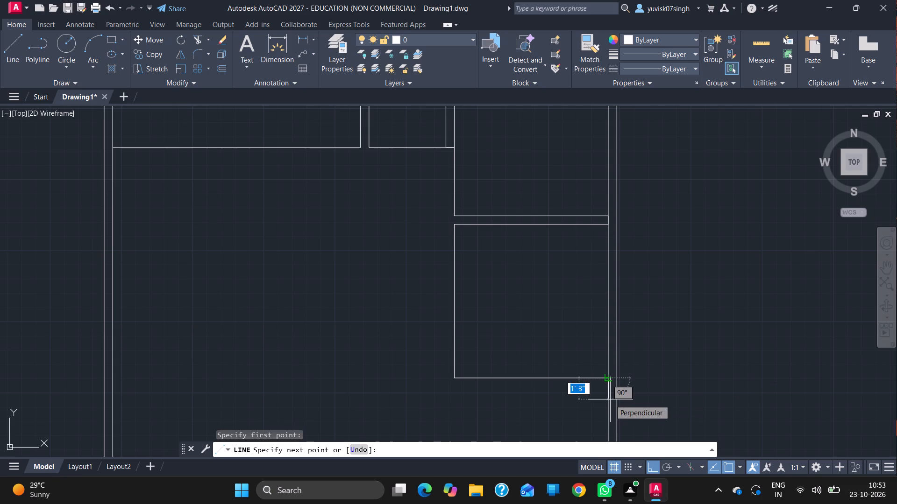
{"action": "key", "text": "6"}
{"action": "key", "text": "Return"}
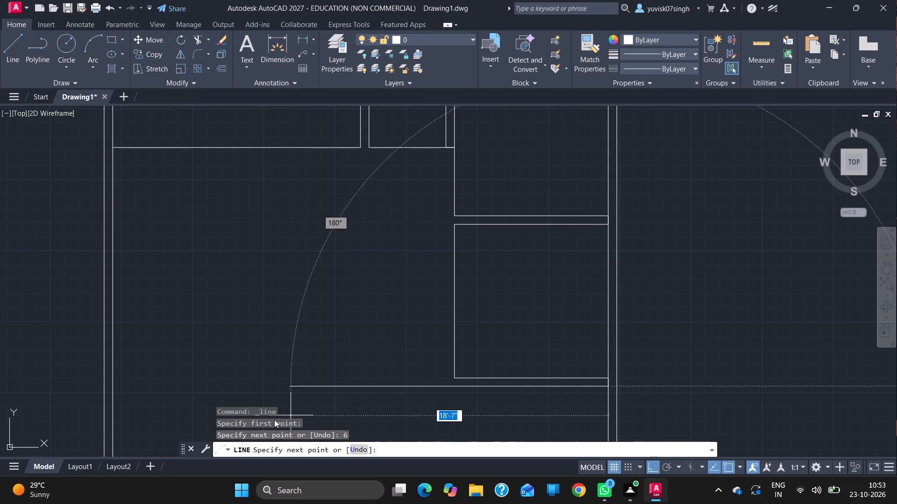
{"action": "left_click", "coordinate": [115, 387]}
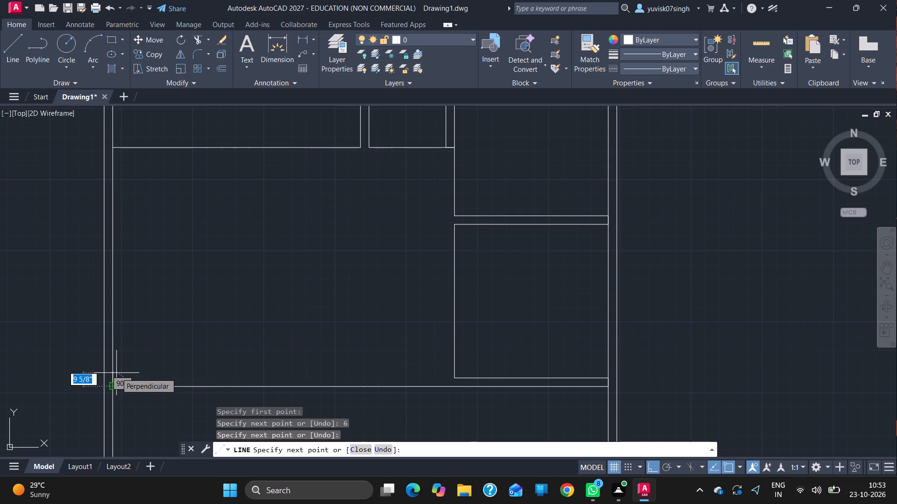
Continue the line 6" up along the left wall's inner face and 3'6" right.
{"action": "key", "text": "6"}
{"action": "key", "text": "Return"}
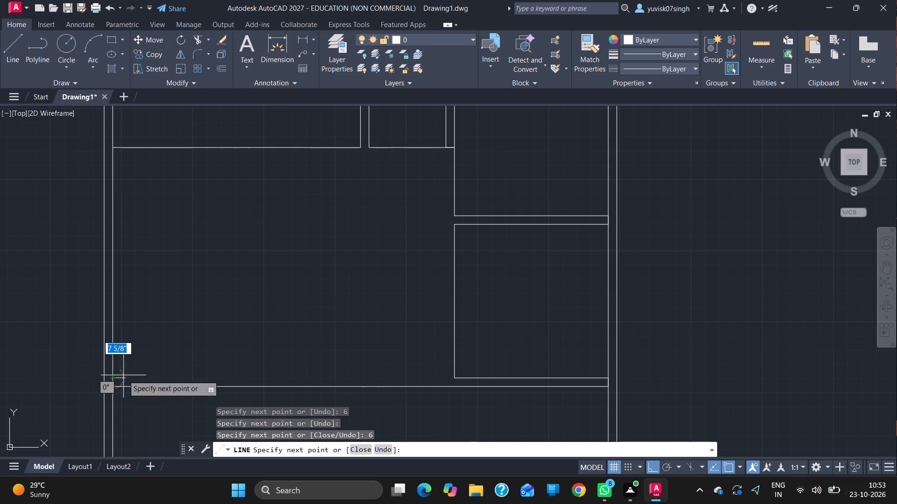
{"action": "key", "text": "6"}
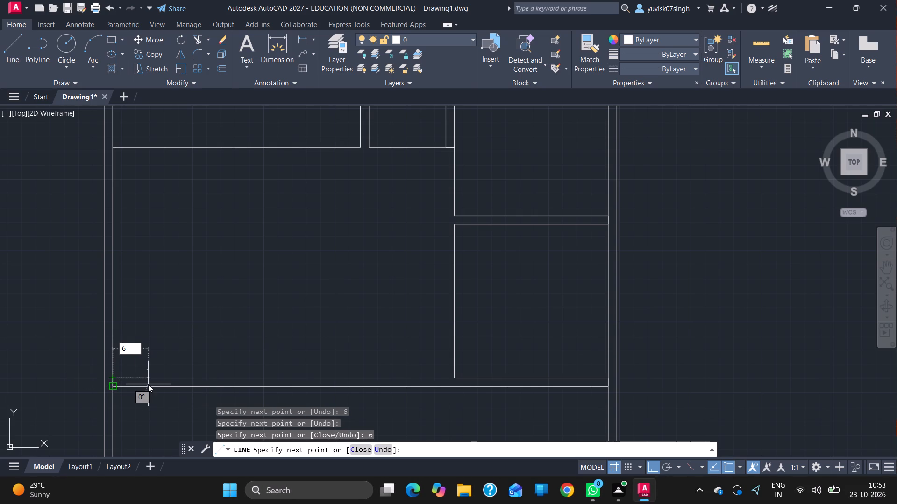
{"action": "key", "text": "BackSpace"}
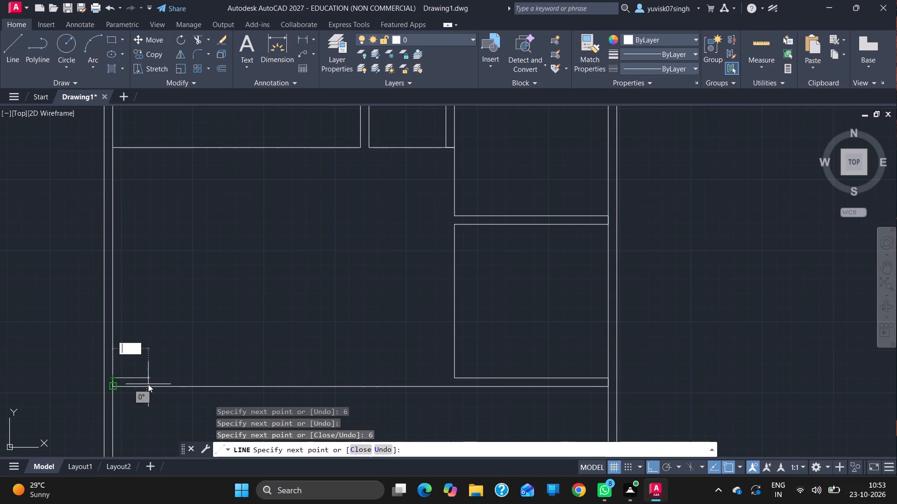
{"action": "key", "text": "3"}
{"action": "type", "text": "'6"}
{"action": "key", "text": "Return"}
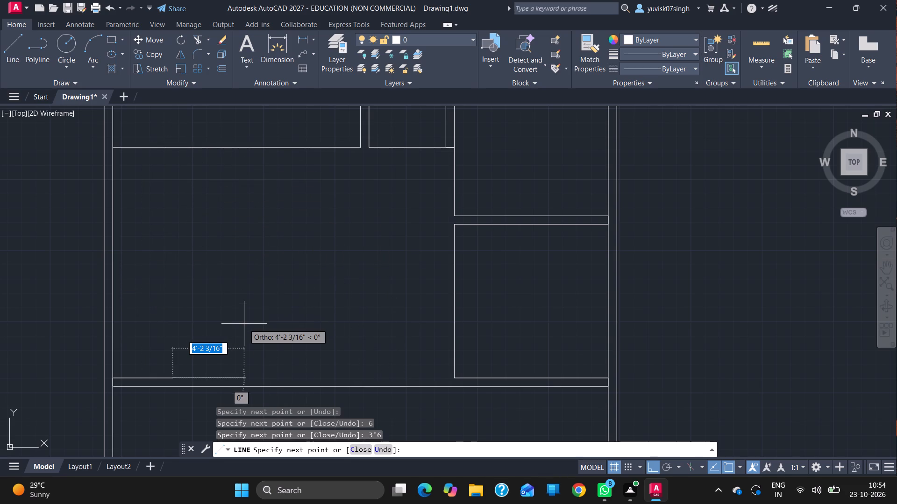
{"action": "key", "text": "Escape"}
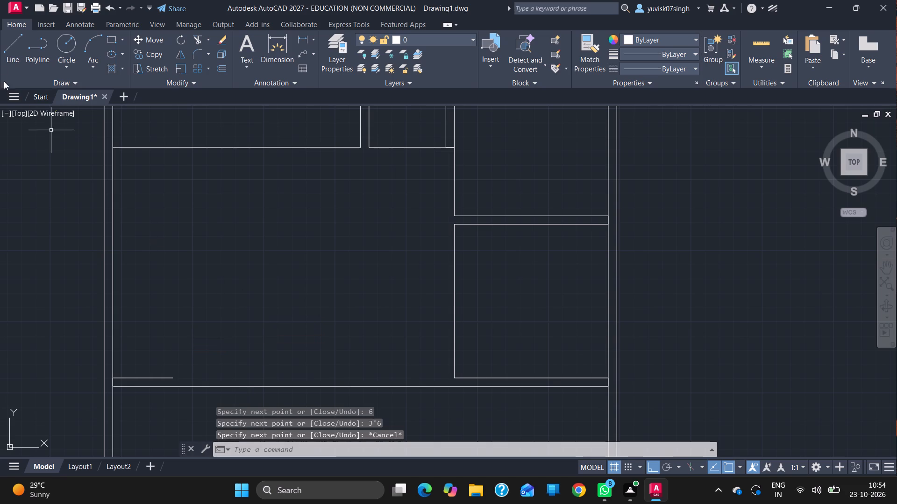
From the 14'6" by 11' room's bottom-left corner, draw a line 6" down, 3'6" right and down to the end of the lower 3'6" line.
{"action": "left_click", "coordinate": [11, 57]}
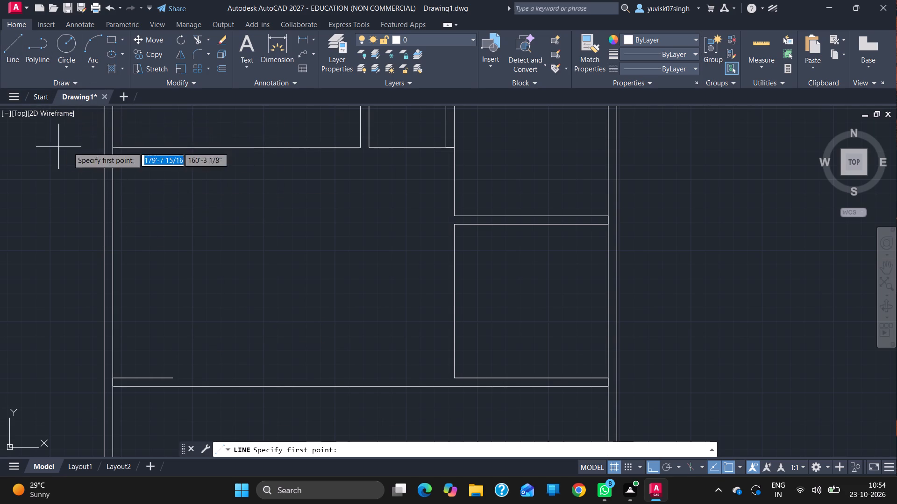
{"action": "left_click", "coordinate": [115, 146]}
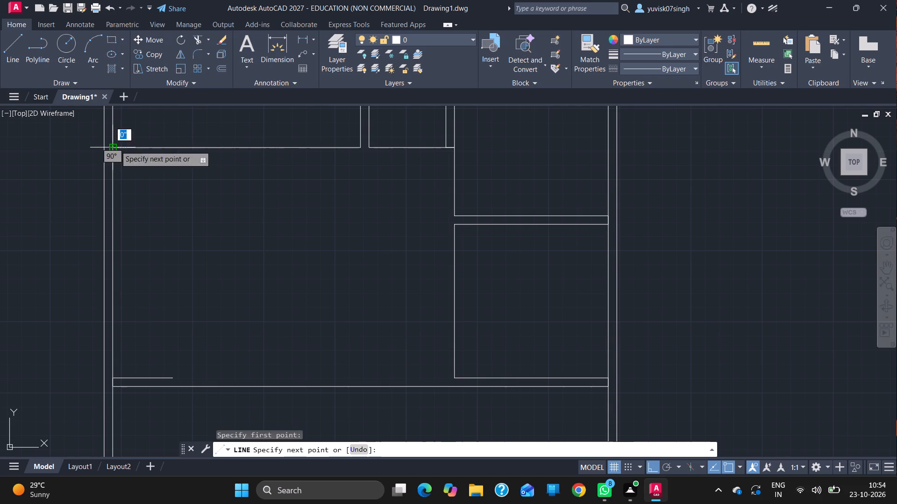
{"action": "key", "text": "6"}
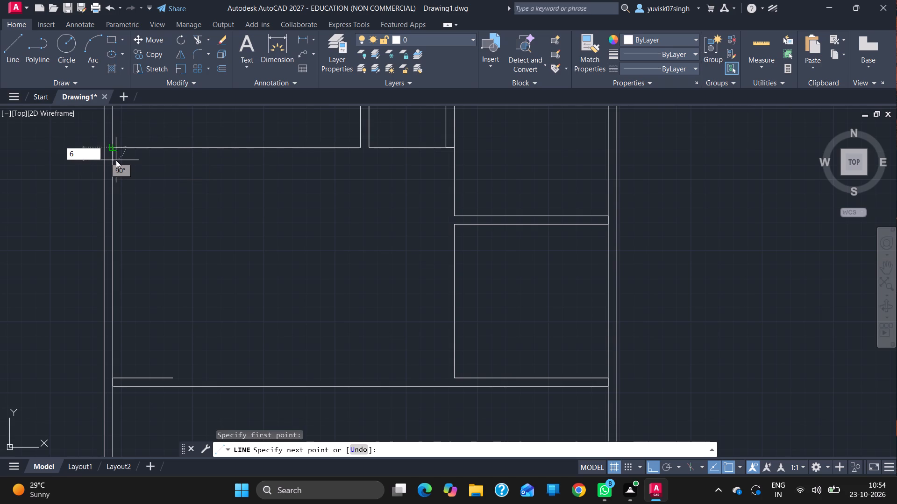
{"action": "key", "text": "Return"}
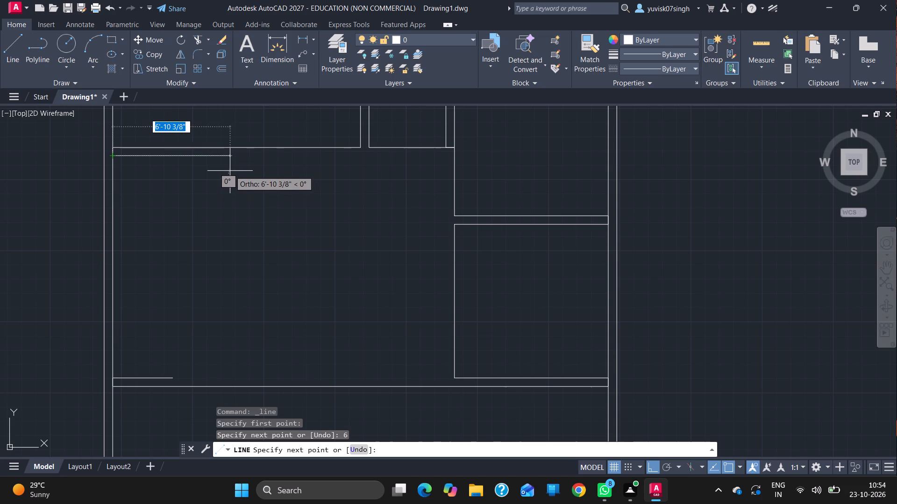
{"action": "type", "text": "3'"}
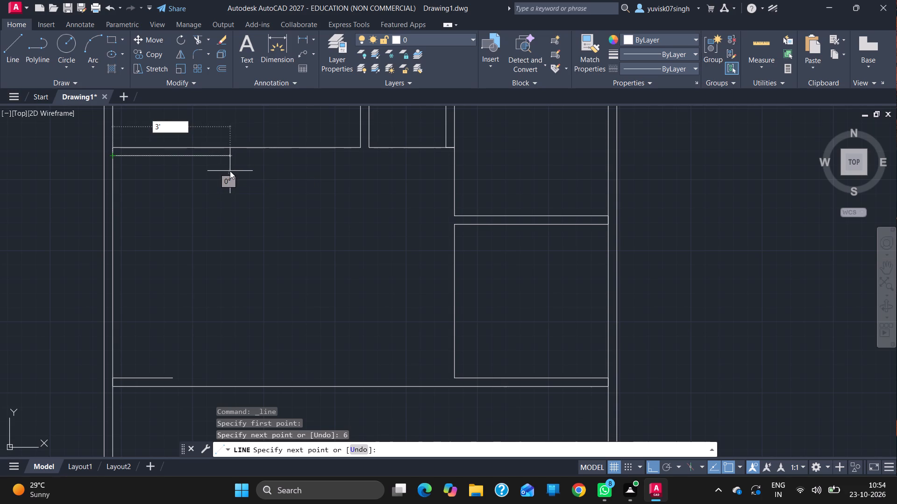
{"action": "key", "text": "6"}
{"action": "key", "text": "Return"}
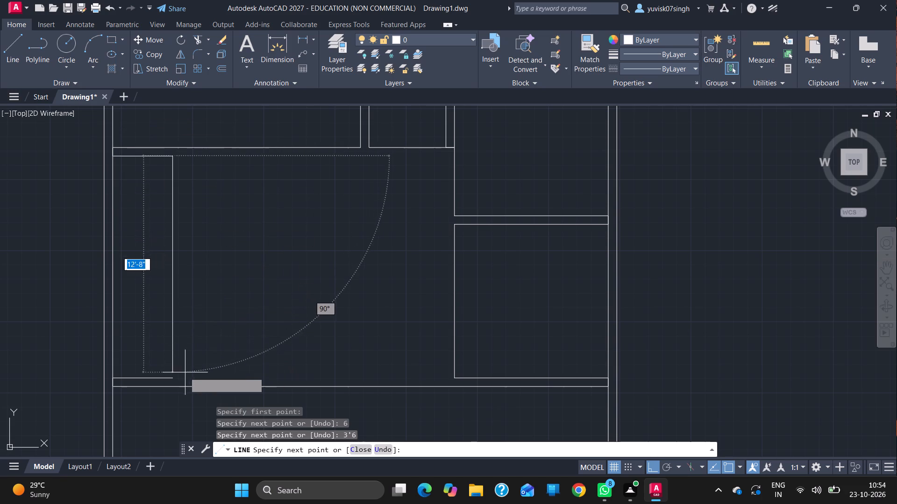
{"action": "left_click", "coordinate": [170, 378]}
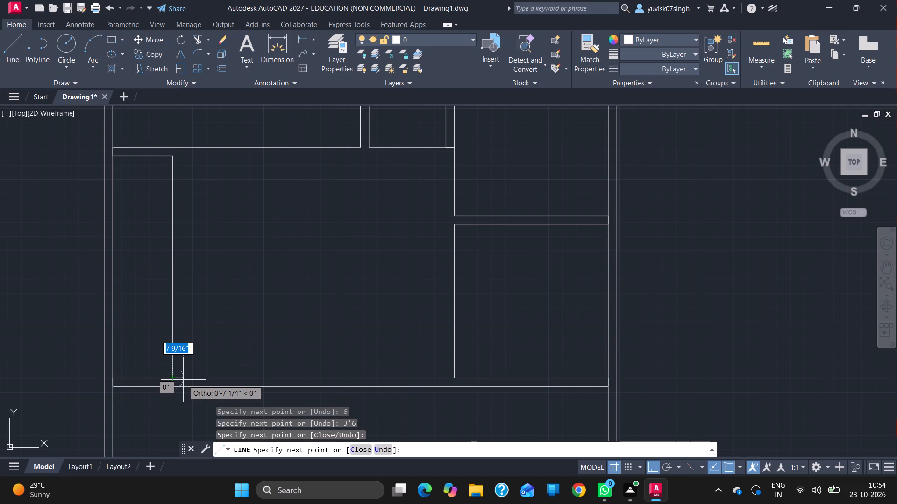
{"action": "key", "text": "Escape"}
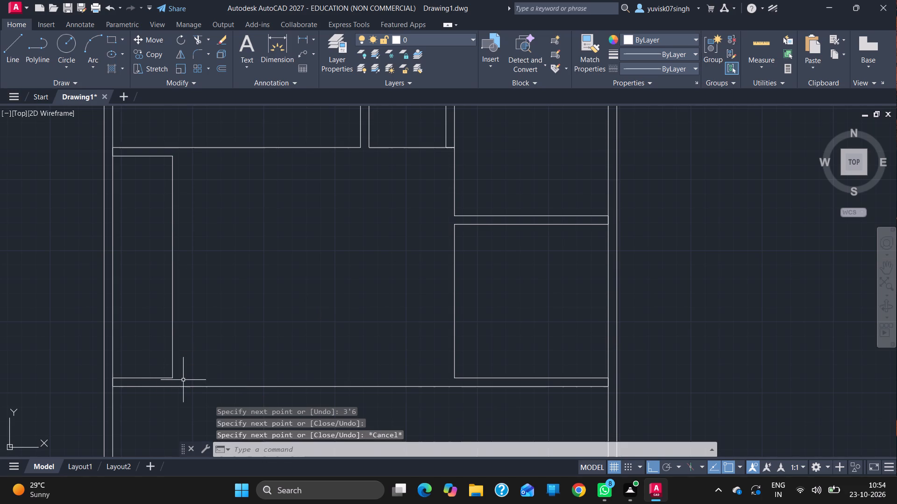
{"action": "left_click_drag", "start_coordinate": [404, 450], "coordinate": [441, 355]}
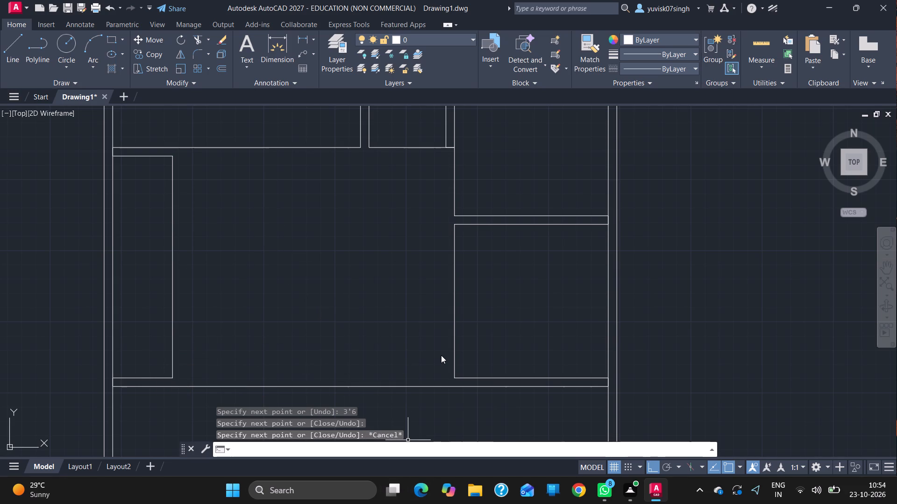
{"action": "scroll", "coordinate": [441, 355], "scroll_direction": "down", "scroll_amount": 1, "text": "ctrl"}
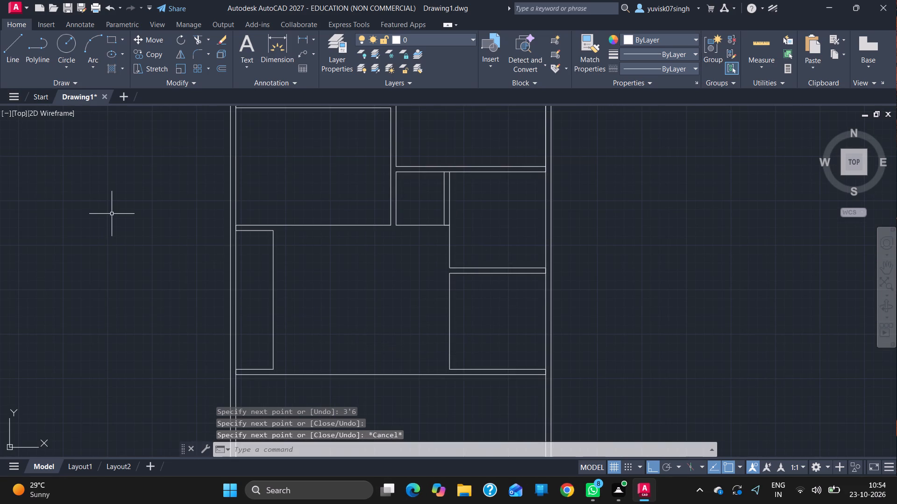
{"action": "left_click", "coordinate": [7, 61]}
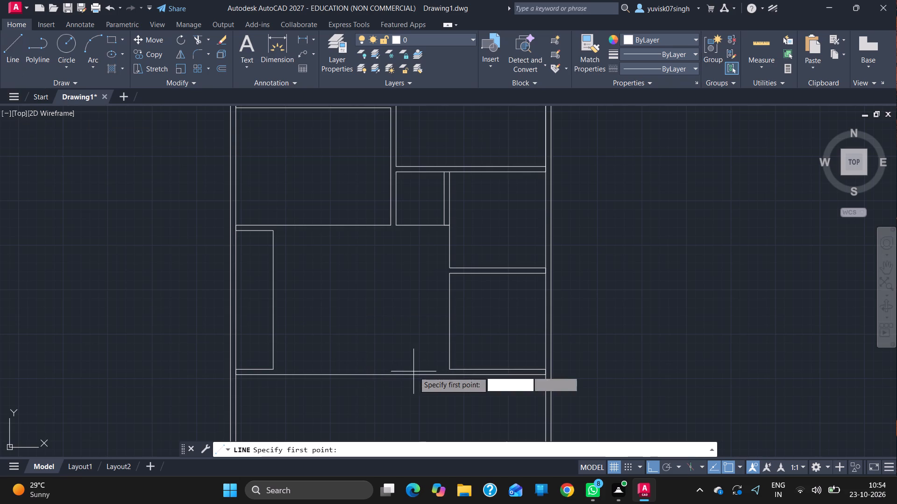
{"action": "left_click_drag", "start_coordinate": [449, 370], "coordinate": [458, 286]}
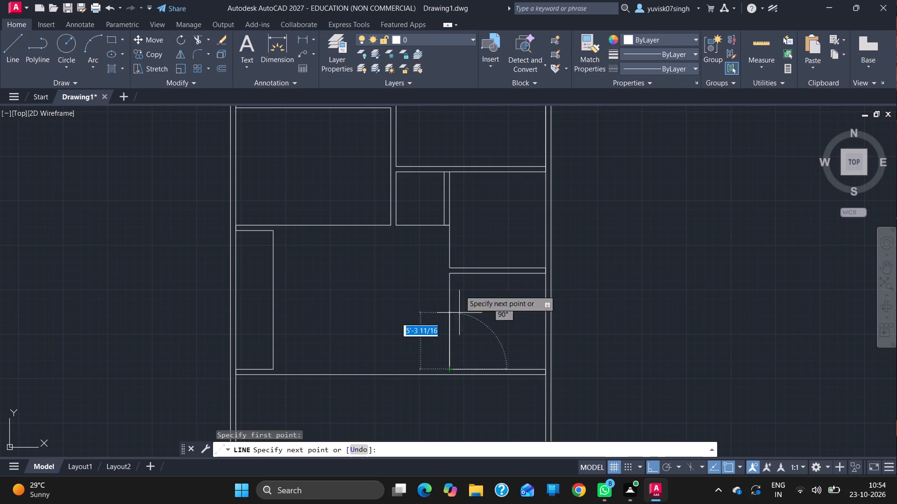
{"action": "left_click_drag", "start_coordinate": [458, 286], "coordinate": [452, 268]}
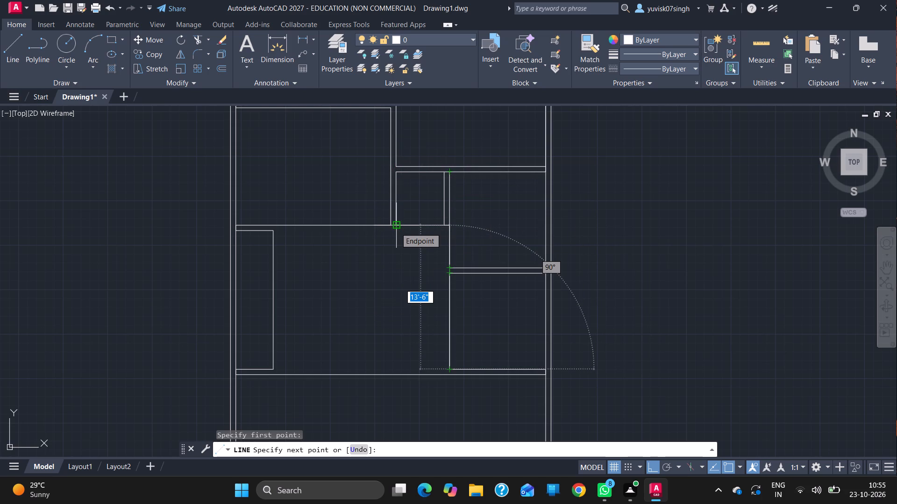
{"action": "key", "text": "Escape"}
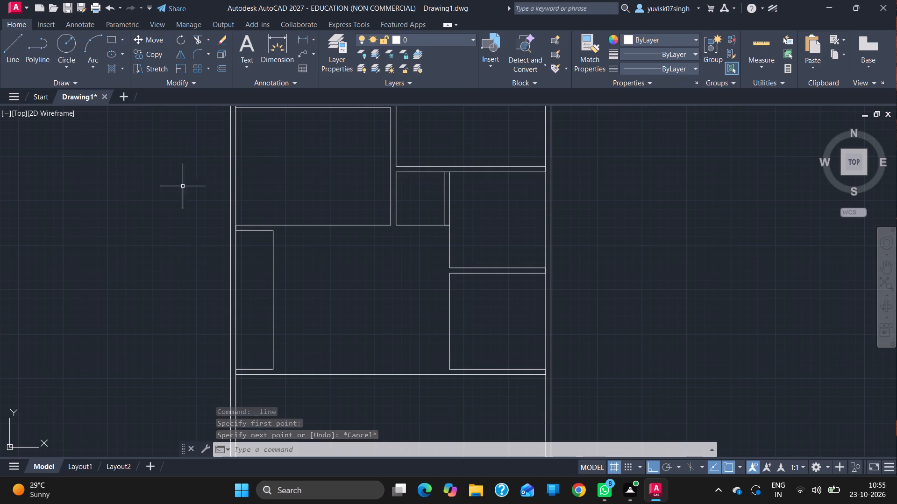
From the 3'6"-wide room's top-right corner, draw a line 6" right, 16' right, 6" back left and down to the lower partition's bottom line.
{"action": "left_click", "coordinate": [2, 46]}
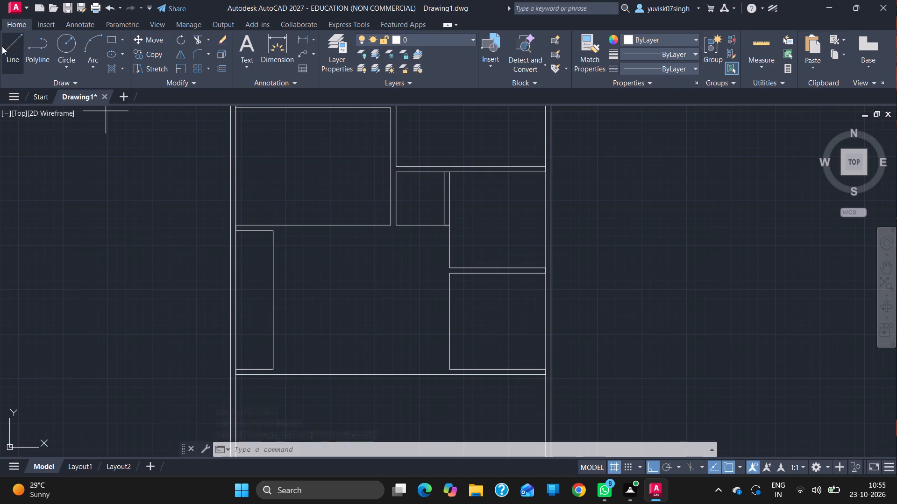
{"action": "left_click_drag", "start_coordinate": [274, 230], "coordinate": [287, 234]}
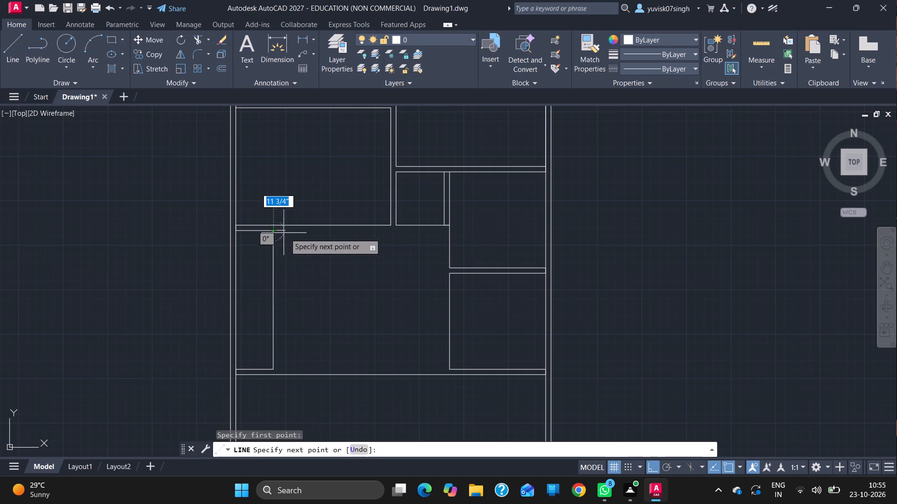
{"action": "left_click_drag", "start_coordinate": [287, 234], "coordinate": [291, 235]}
{"action": "key", "text": "6"}
{"action": "key", "text": "Return"}
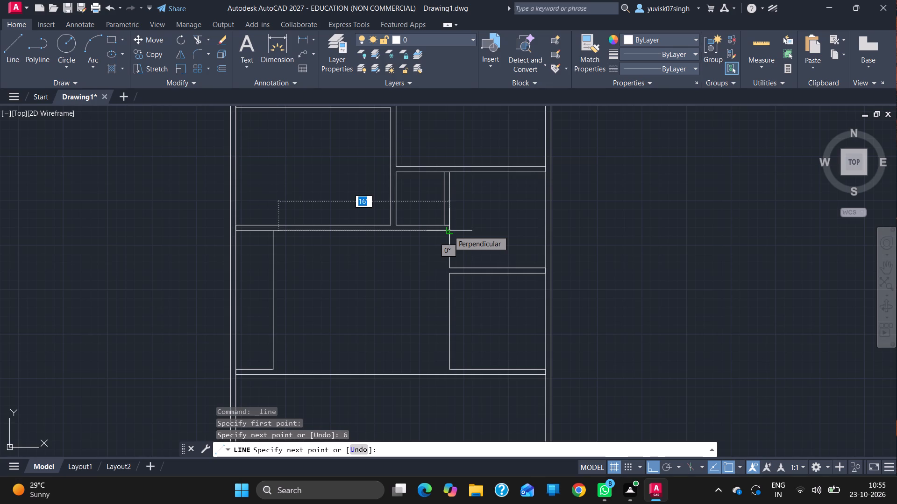
{"action": "left_click", "coordinate": [451, 231]}
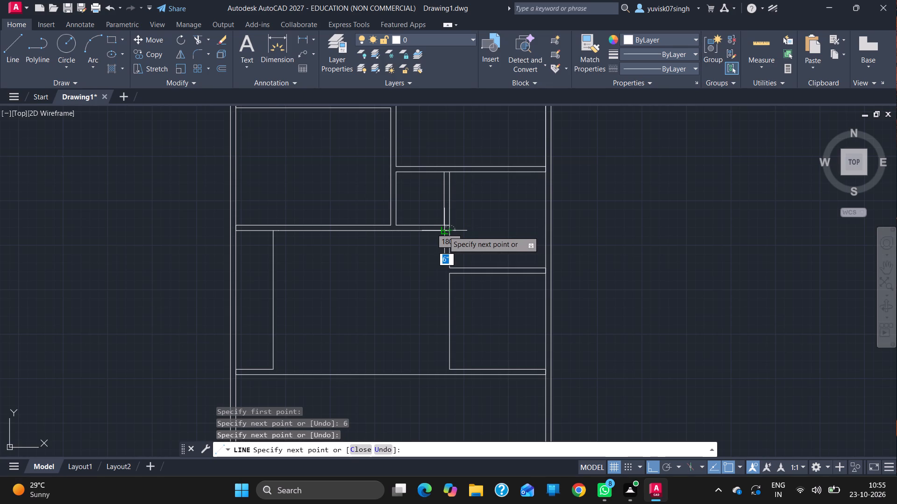
{"action": "left_click", "coordinate": [443, 231]}
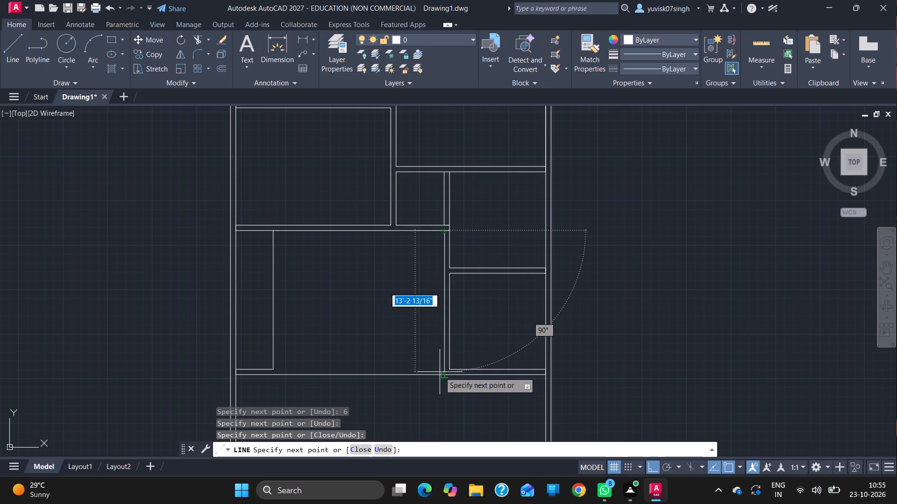
{"action": "left_click", "coordinate": [443, 373]}
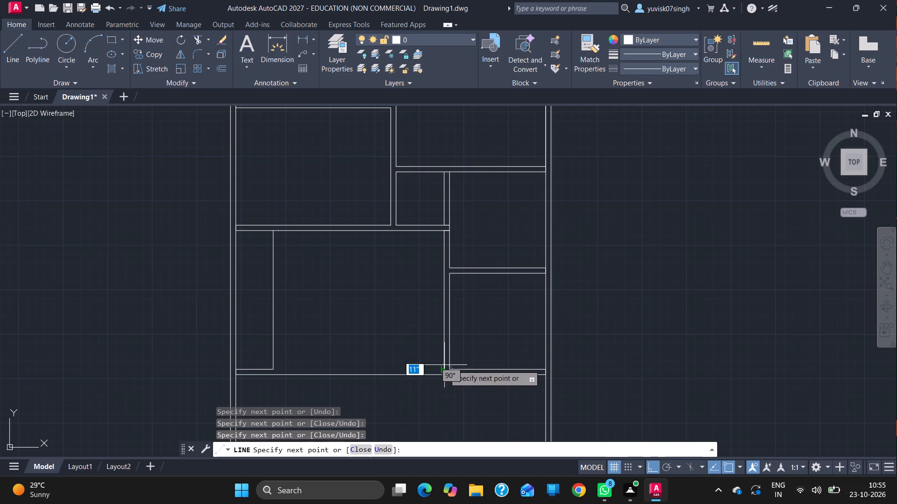
Continue the line 6" up, 16' left to the 3'6"-wide room's bottom-right corner, 6" right and up to the upper partition's lower line.
{"action": "left_click_drag", "start_coordinate": [445, 369], "coordinate": [212, 326]}
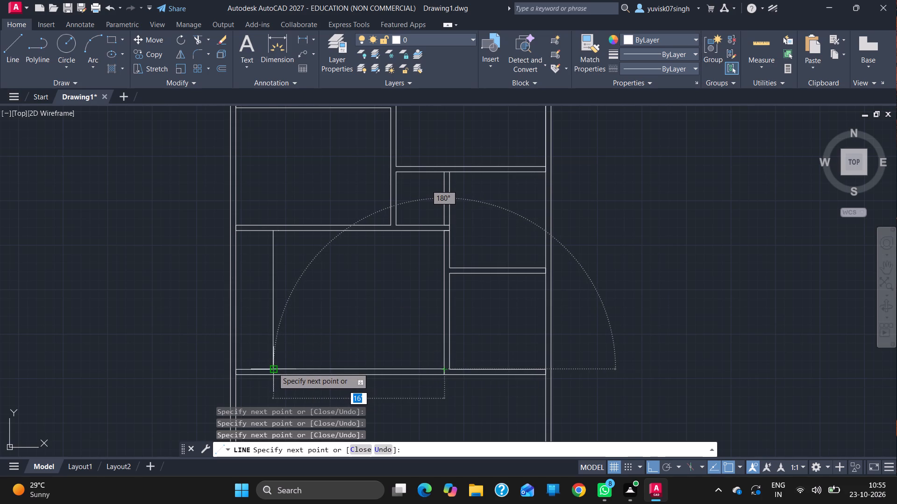
{"action": "left_click_drag", "start_coordinate": [273, 368], "coordinate": [299, 371]}
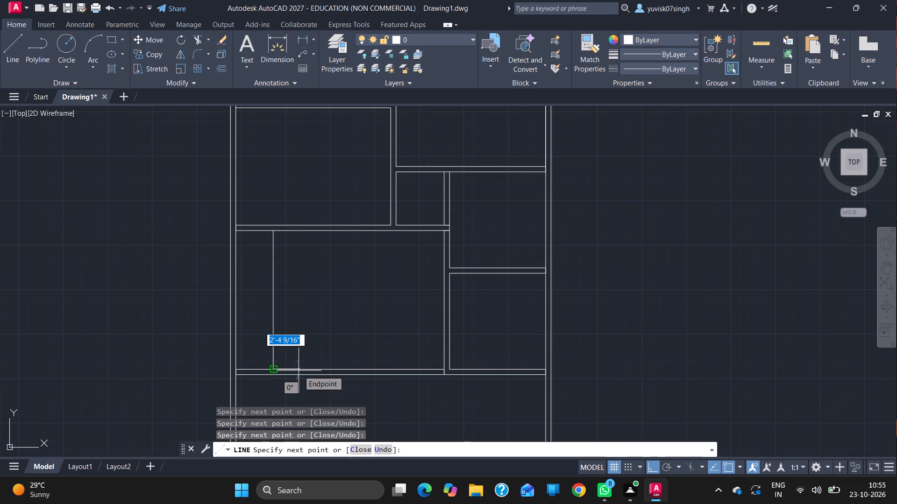
{"action": "key", "text": "6"}
{"action": "key", "text": "Return"}
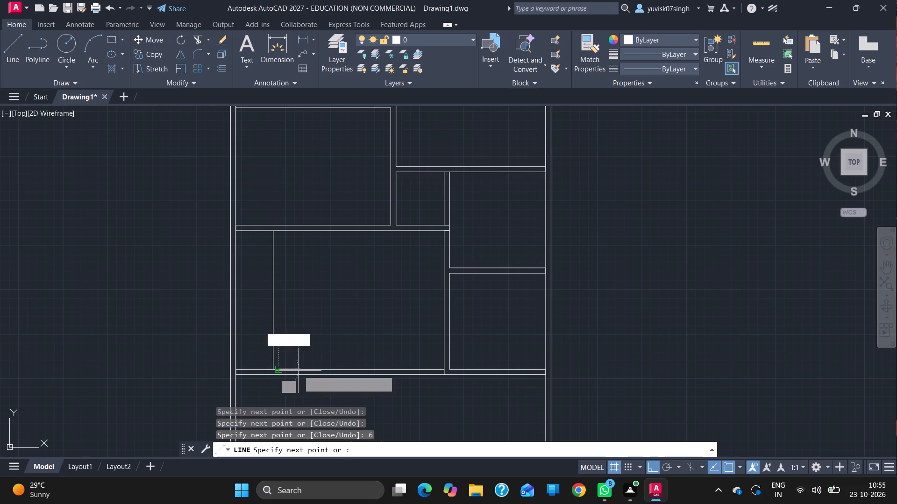
{"action": "left_click", "coordinate": [278, 231]}
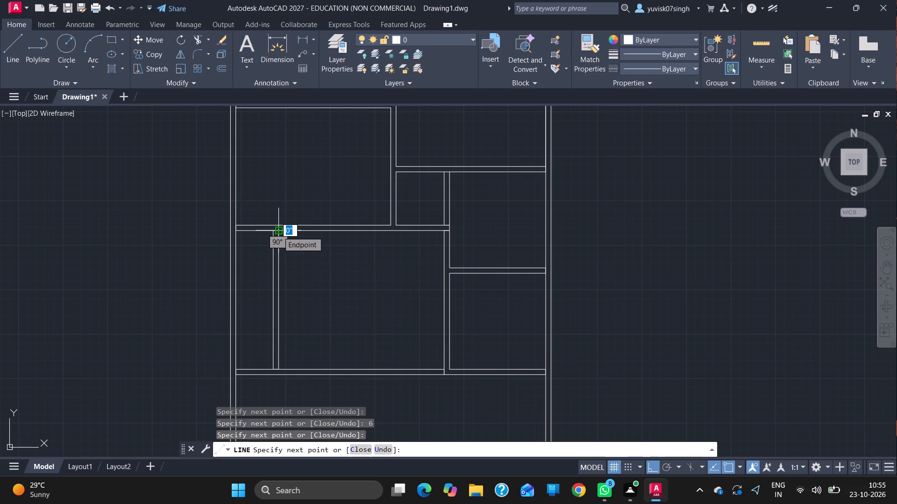
{"action": "key", "text": "Escape"}
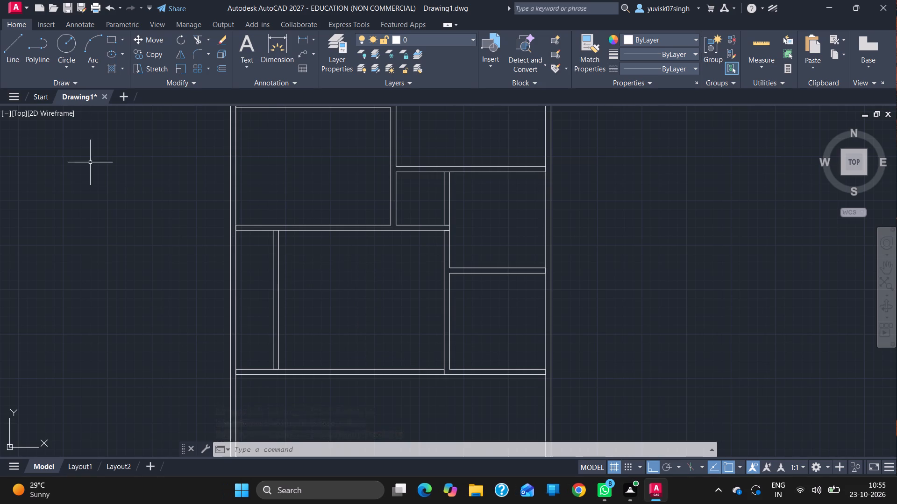
Measure the upper-left room's width with a trial line from its bottom-left corner to its bottom-right corner.
{"action": "left_click", "coordinate": [9, 57]}
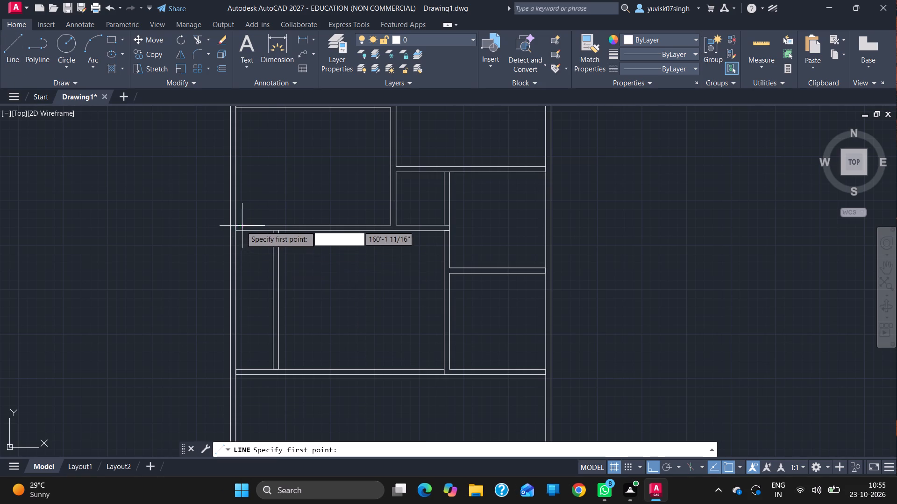
{"action": "left_click_drag", "start_coordinate": [239, 225], "coordinate": [389, 225]}
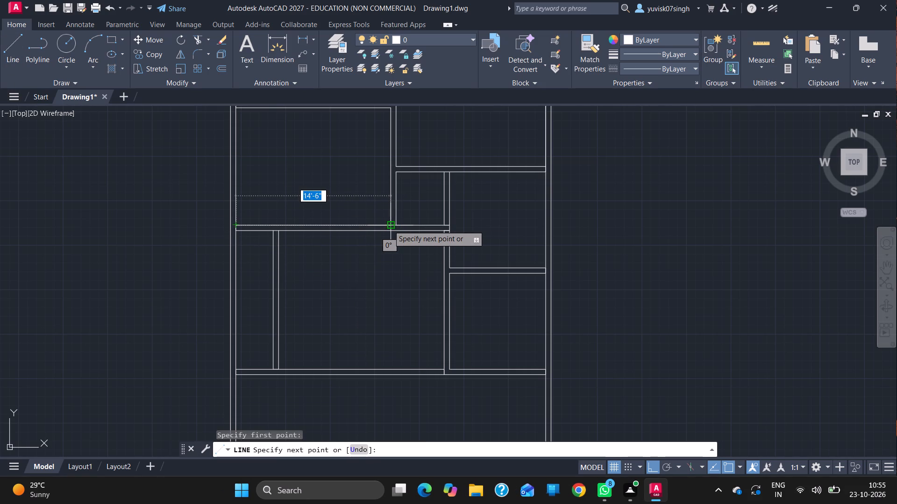
{"action": "left_click_drag", "start_coordinate": [389, 225], "coordinate": [390, 224]}
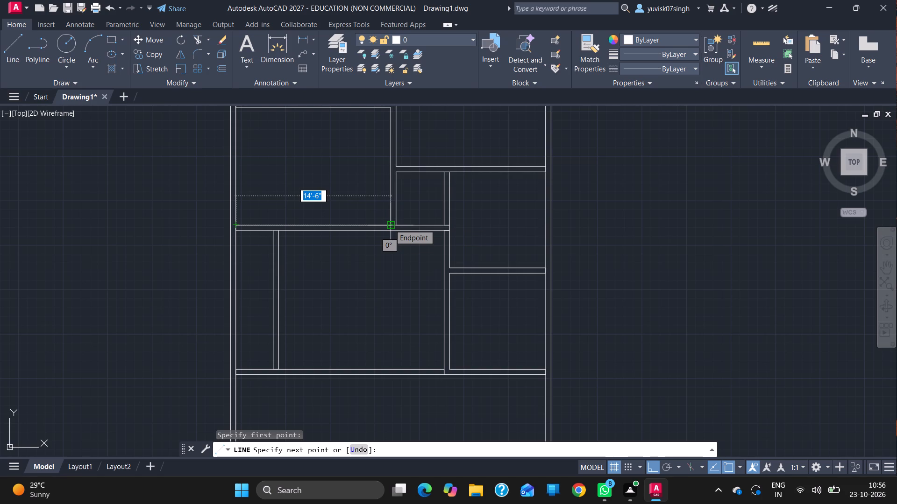
{"action": "left_click_drag", "start_coordinate": [390, 224], "coordinate": [360, 219]}
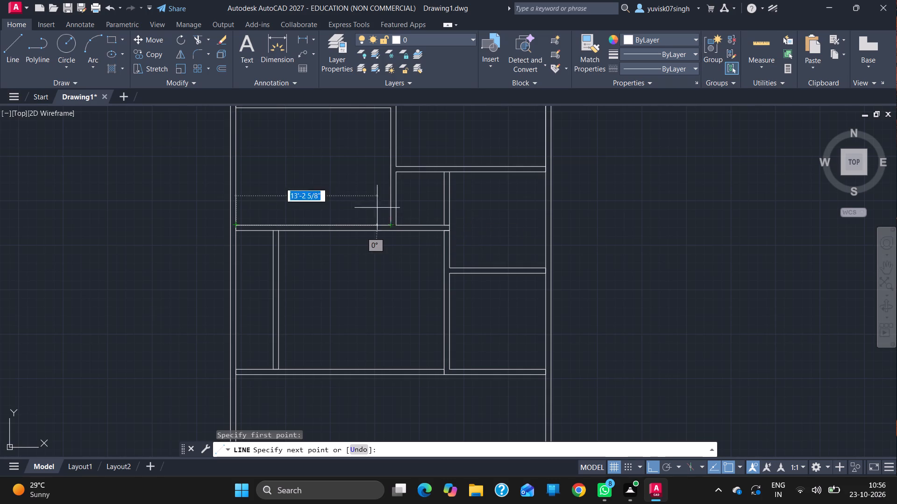
{"action": "left_click_drag", "start_coordinate": [360, 219], "coordinate": [368, 217]}
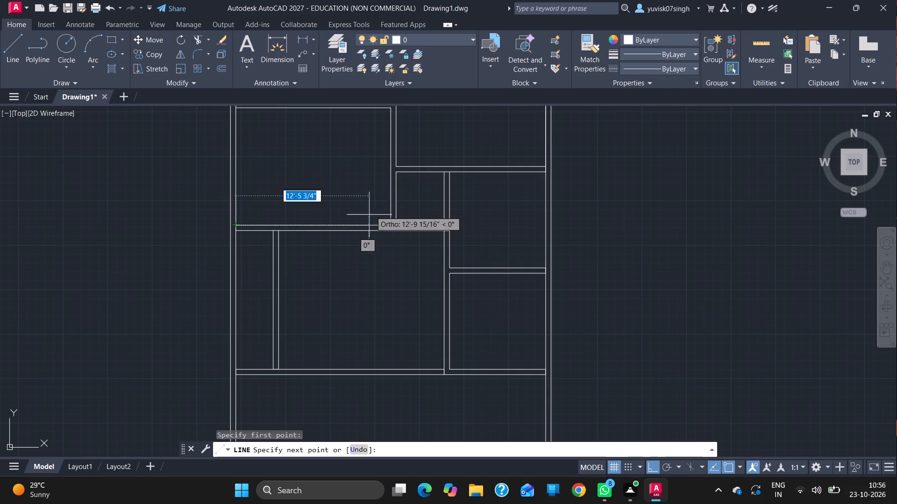
{"action": "left_click_drag", "start_coordinate": [368, 217], "coordinate": [380, 189]}
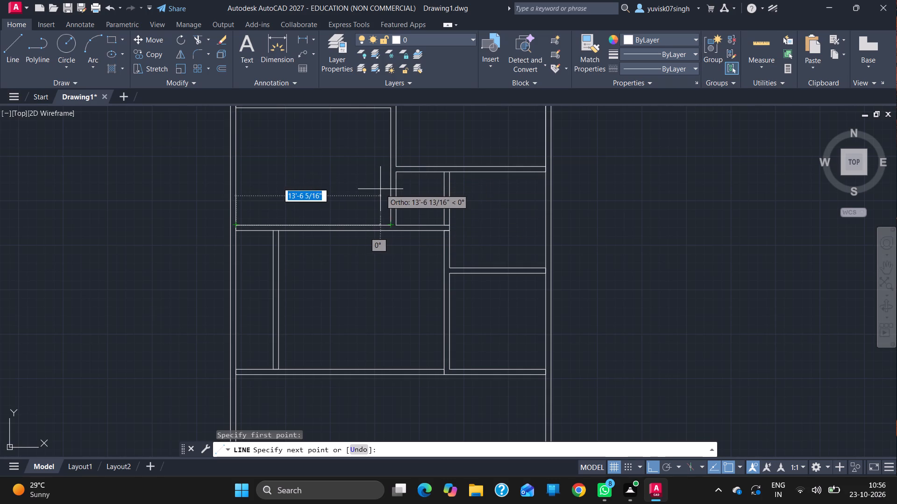
{"action": "left_click_drag", "start_coordinate": [380, 189], "coordinate": [467, 372]}
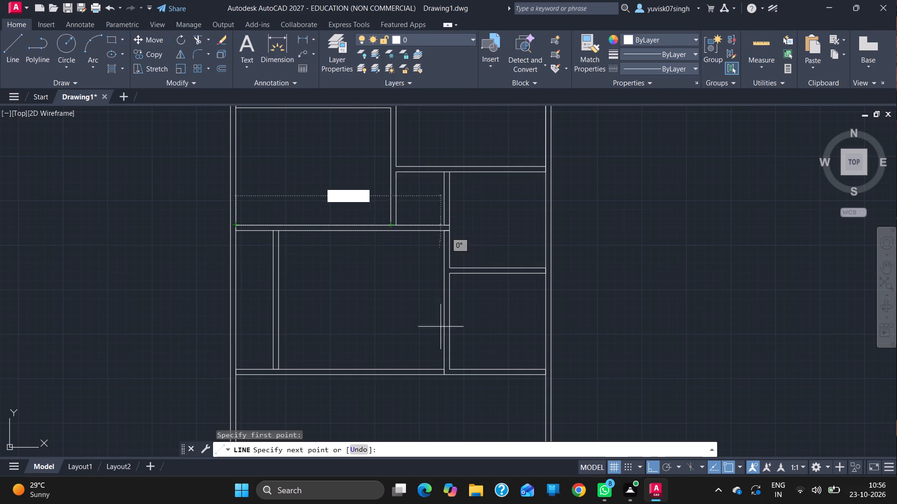
{"action": "left_click_drag", "start_coordinate": [467, 372], "coordinate": [466, 376]}
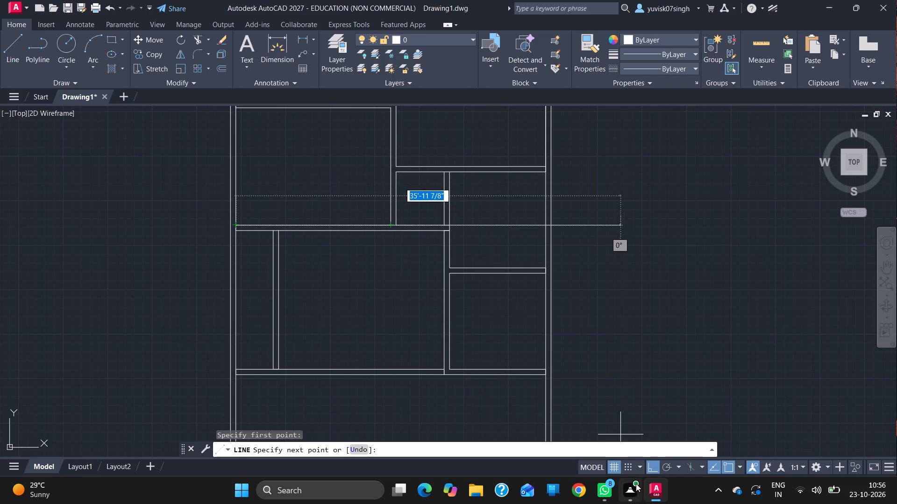
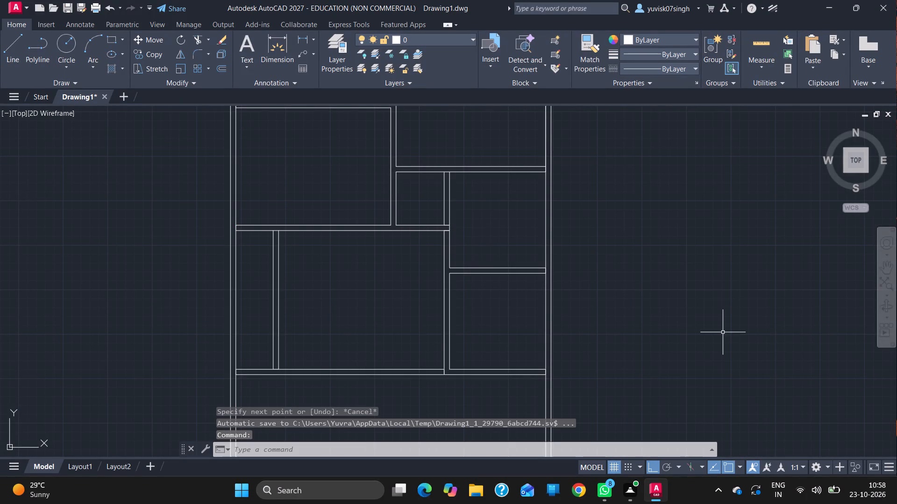
From the lower partition's bottom line at the left wall's inner face, draw a line 7' right, 3'6" down and back left to the wall.
{"action": "left_click", "coordinate": [883, 270]}
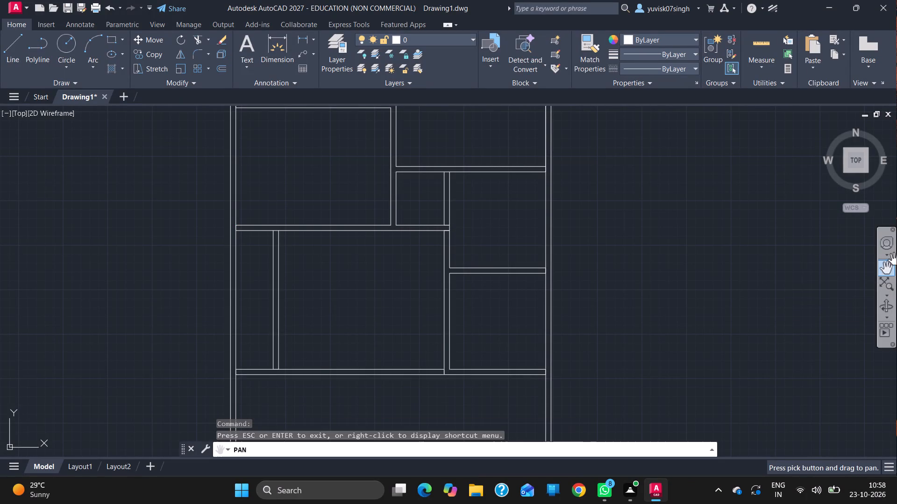
{"action": "left_click_drag", "start_coordinate": [386, 319], "coordinate": [394, 275]}
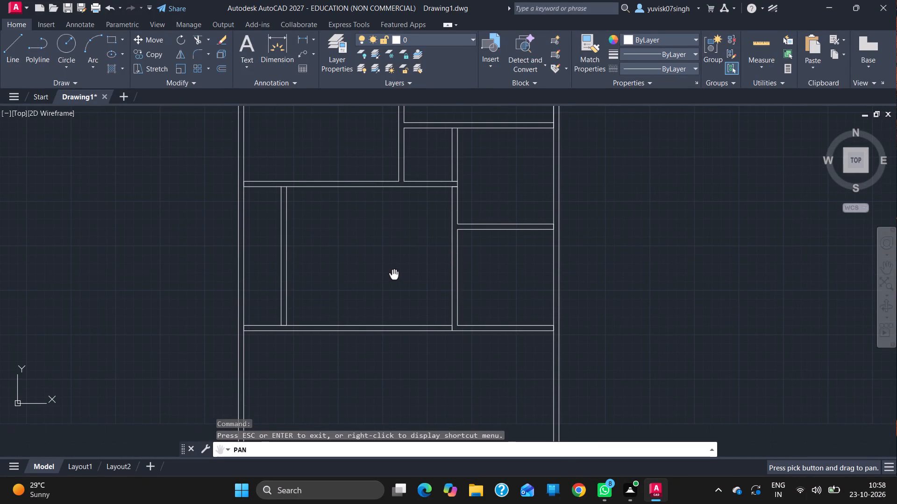
{"action": "left_click_drag", "start_coordinate": [394, 275], "coordinate": [392, 272]}
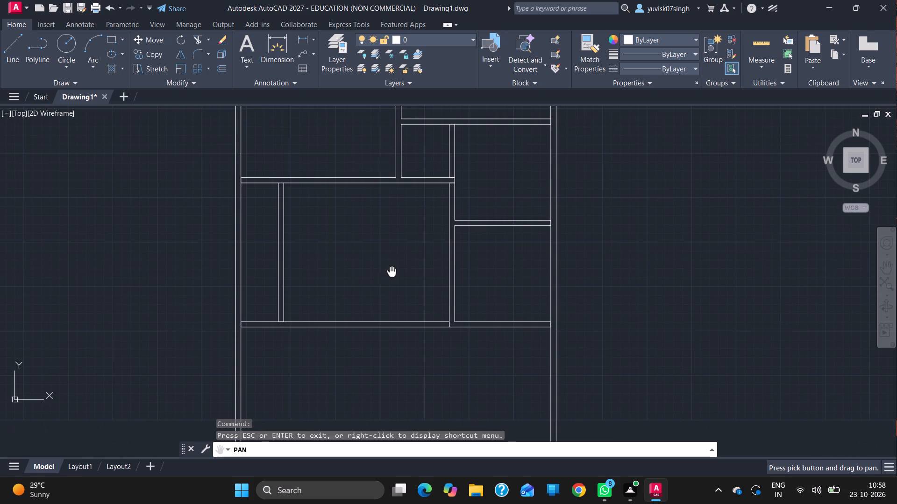
{"action": "left_click_drag", "start_coordinate": [392, 272], "coordinate": [405, 188]}
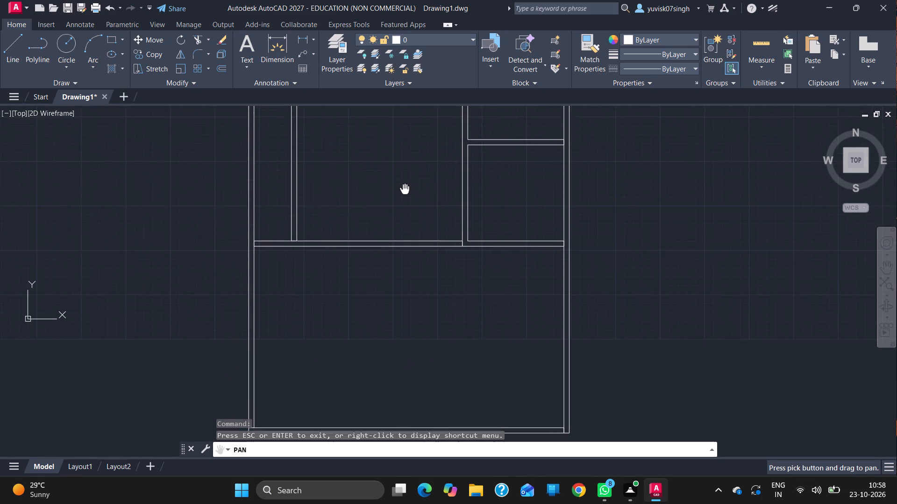
{"action": "left_click_drag", "start_coordinate": [405, 188], "coordinate": [404, 175]}
{"action": "key", "text": "Escape"}
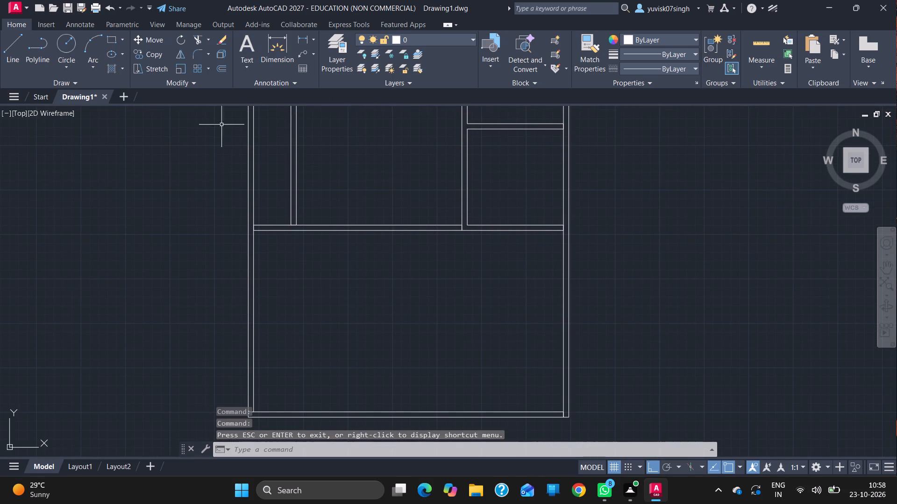
{"action": "left_click", "coordinate": [6, 50]}
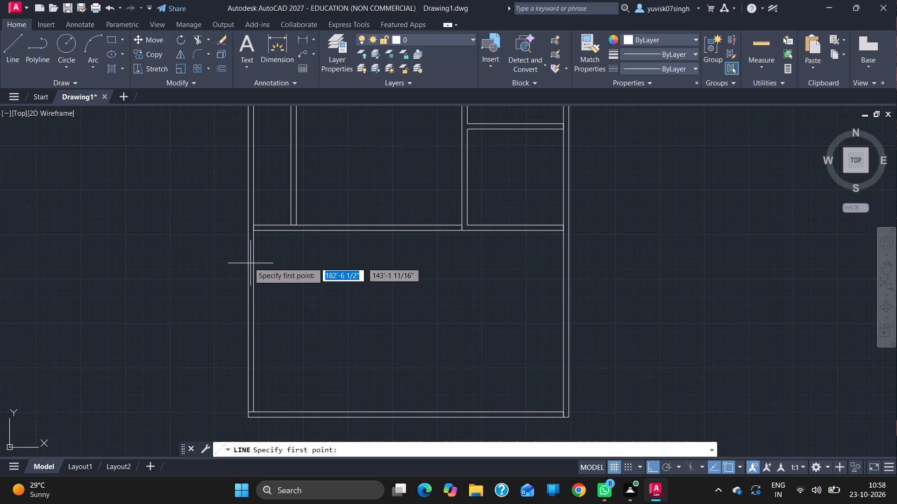
{"action": "left_click", "coordinate": [252, 231]}
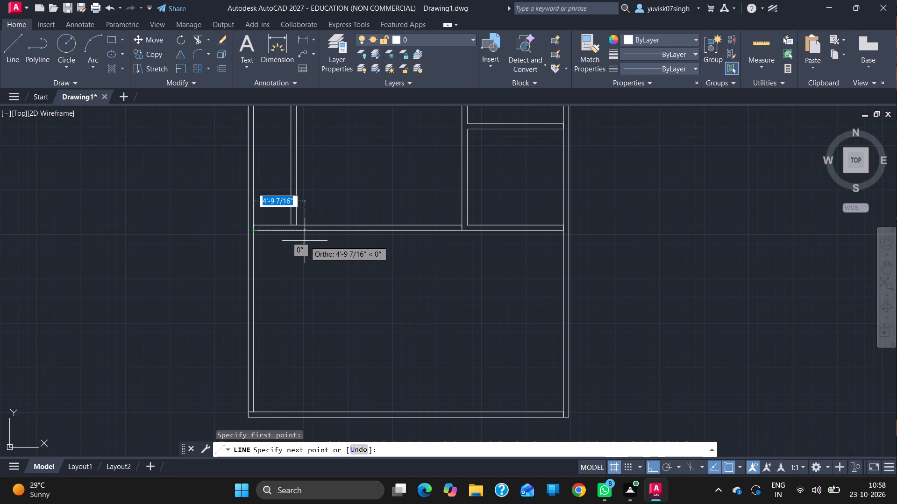
{"action": "type", "text": "7'"}
{"action": "key", "text": "Return"}
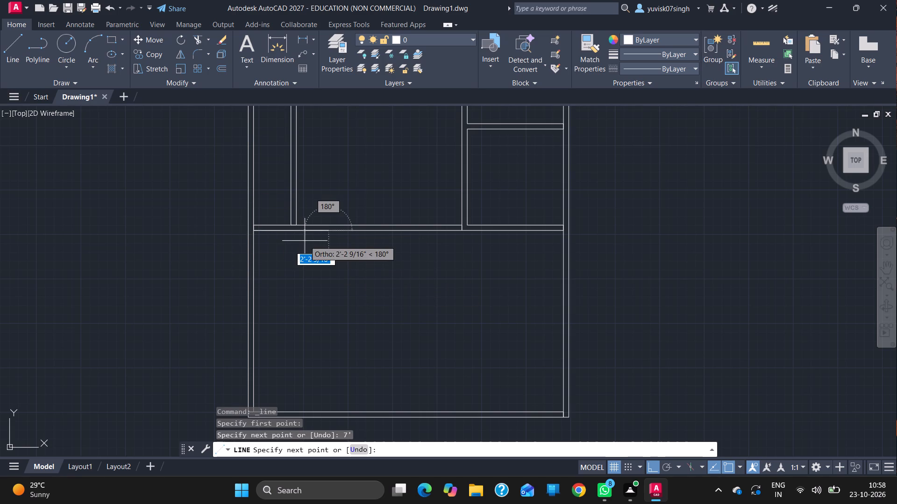
{"action": "type", "text": "3'"}
{"action": "key", "text": "6"}
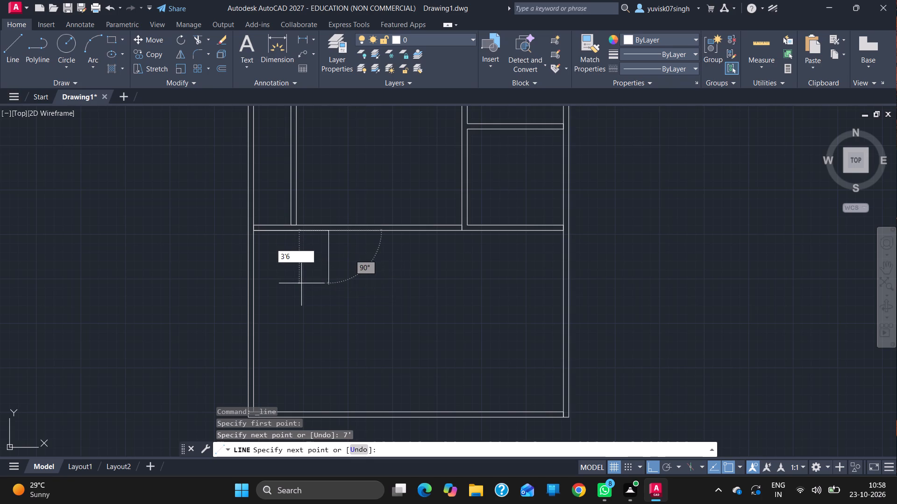
{"action": "key", "text": "Return"}
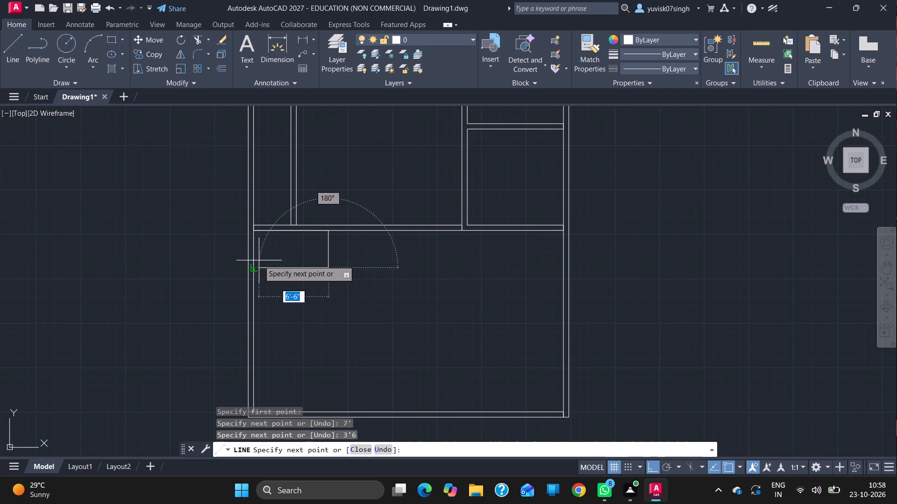
{"action": "left_click", "coordinate": [254, 267]}
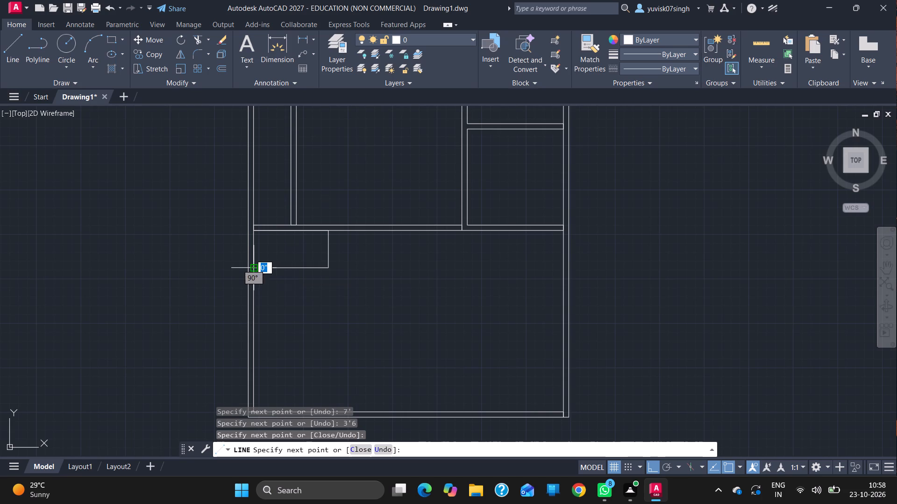
Continue the line 6" down, 7' right, 6" further right and straight up to the partition's bottom line, forming the 7' by 3'6" room's walls.
{"action": "key", "text": "6"}
{"action": "key", "text": "Return"}
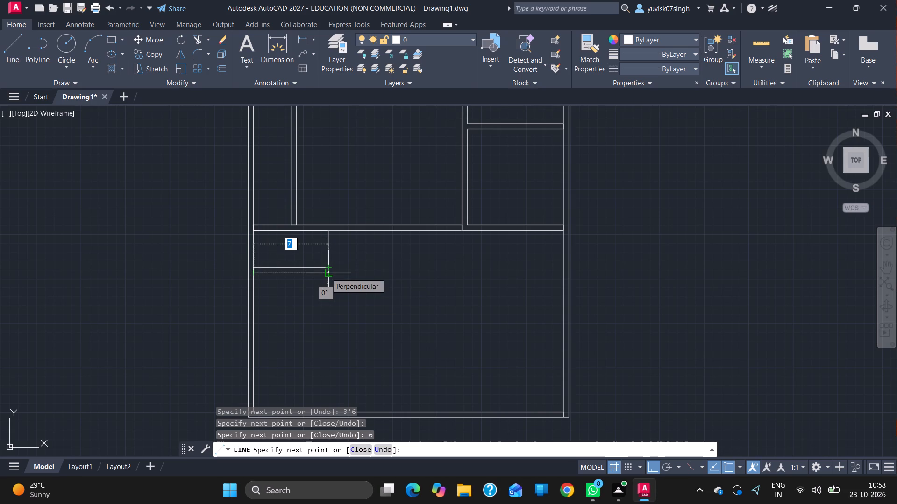
{"action": "type", "text": "7'"}
{"action": "key", "text": "Return"}
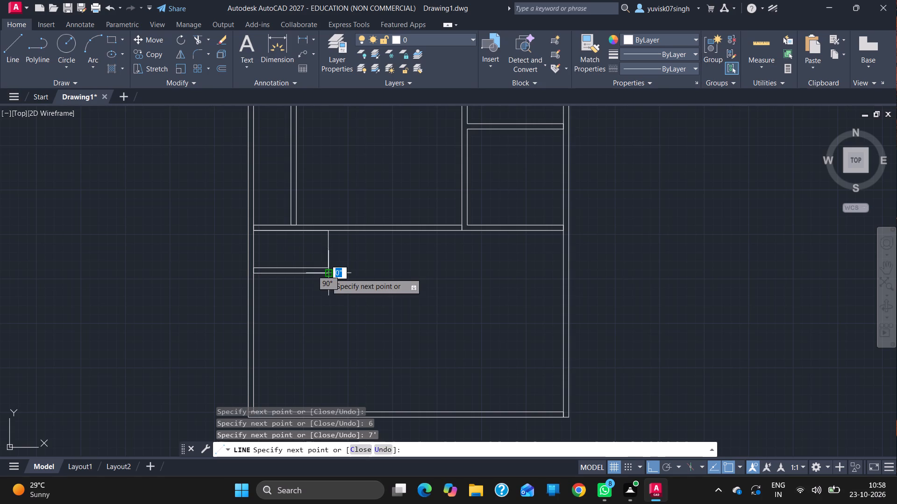
{"action": "key", "text": "6"}
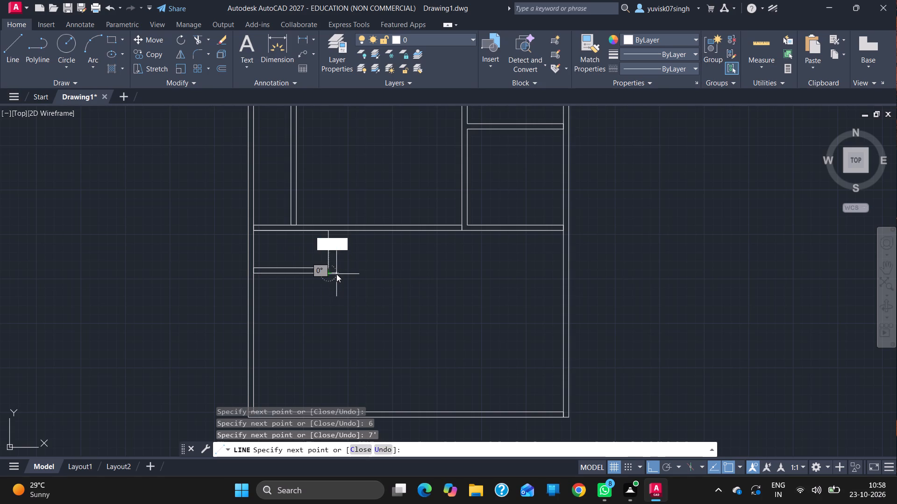
{"action": "key", "text": "Return"}
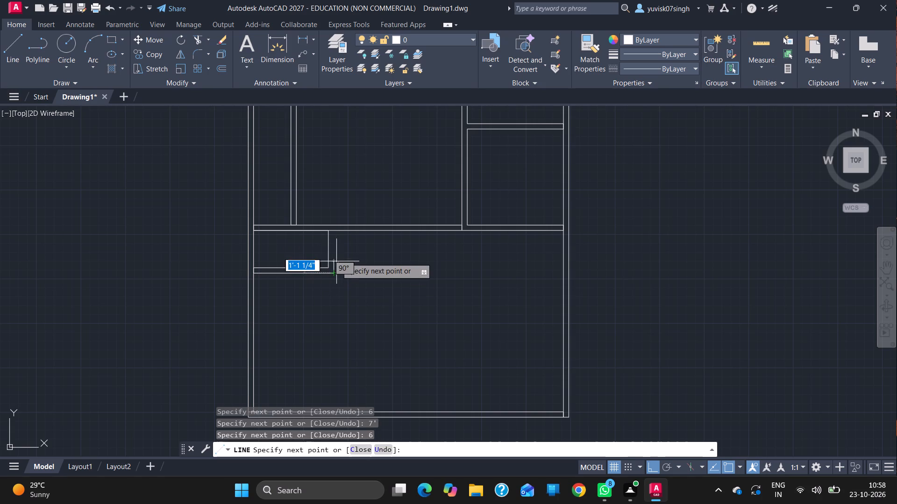
{"action": "left_click", "coordinate": [329, 227]}
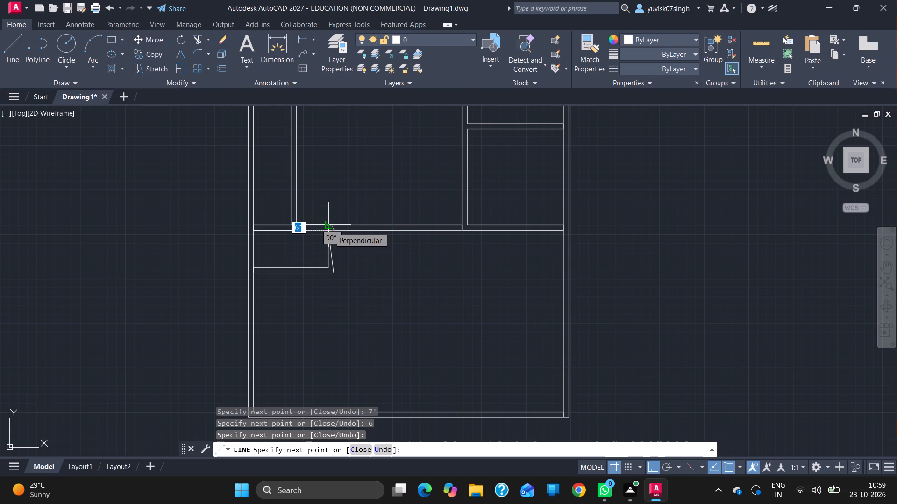
{"action": "key", "text": "ctrl+z"}
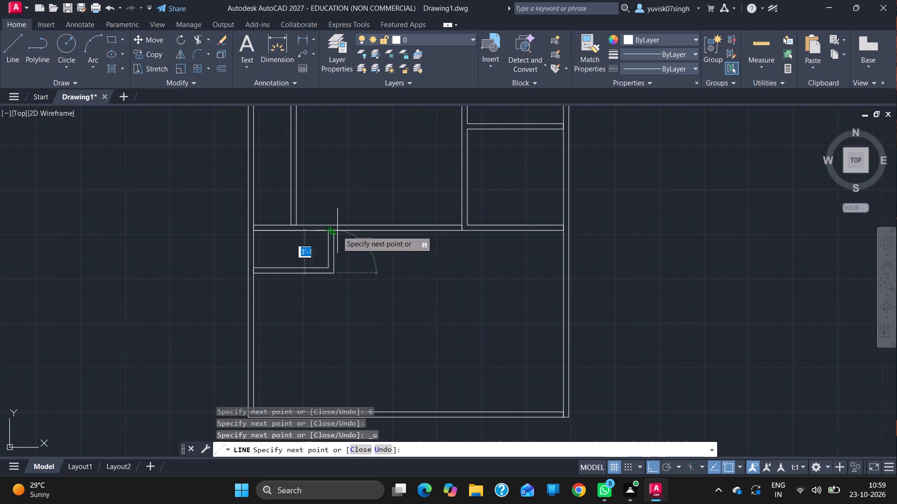
{"action": "left_click", "coordinate": [335, 230]}
{"action": "key", "text": "Escape"}
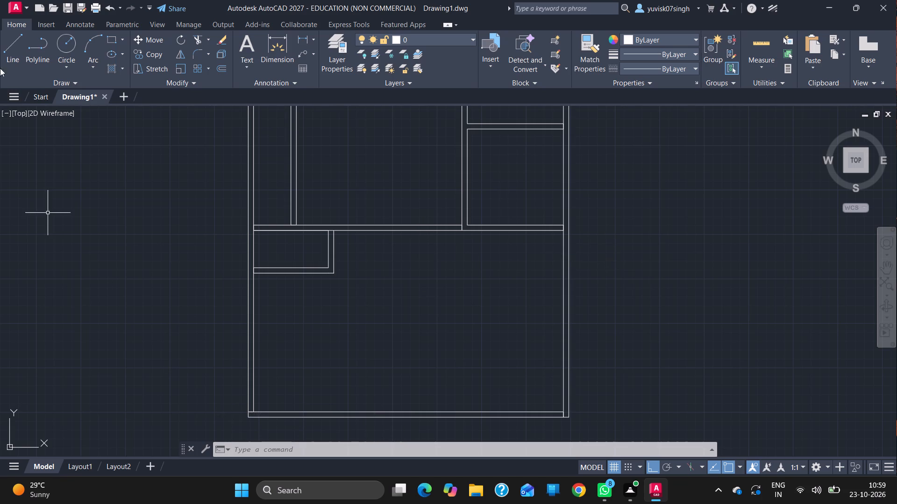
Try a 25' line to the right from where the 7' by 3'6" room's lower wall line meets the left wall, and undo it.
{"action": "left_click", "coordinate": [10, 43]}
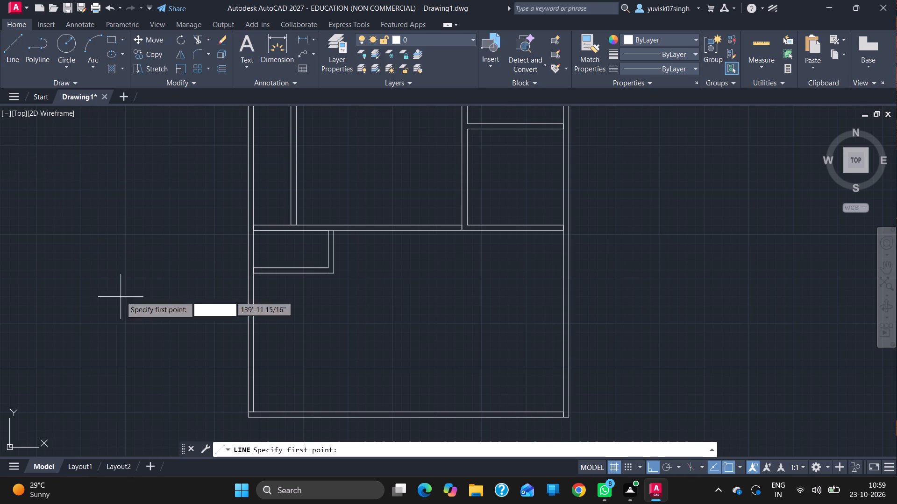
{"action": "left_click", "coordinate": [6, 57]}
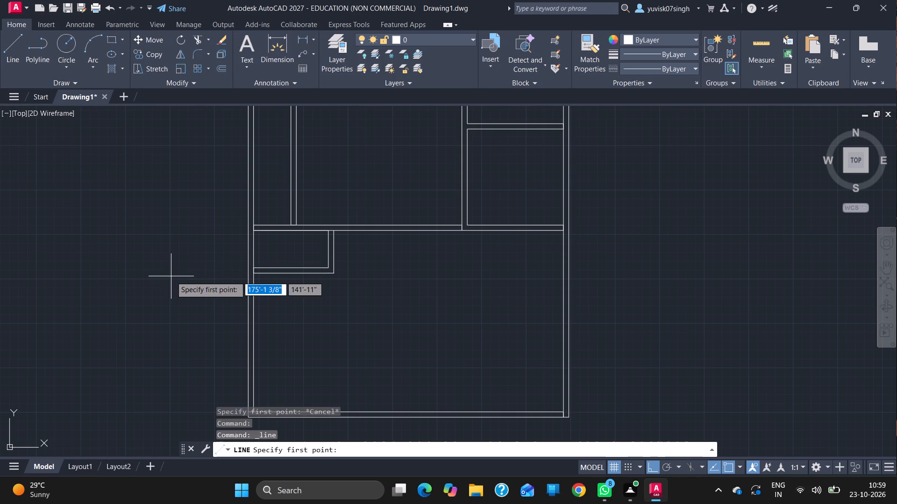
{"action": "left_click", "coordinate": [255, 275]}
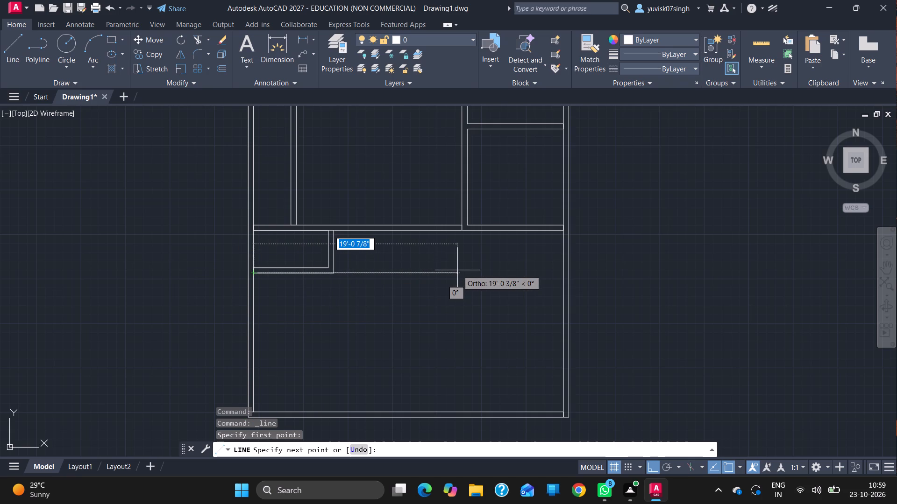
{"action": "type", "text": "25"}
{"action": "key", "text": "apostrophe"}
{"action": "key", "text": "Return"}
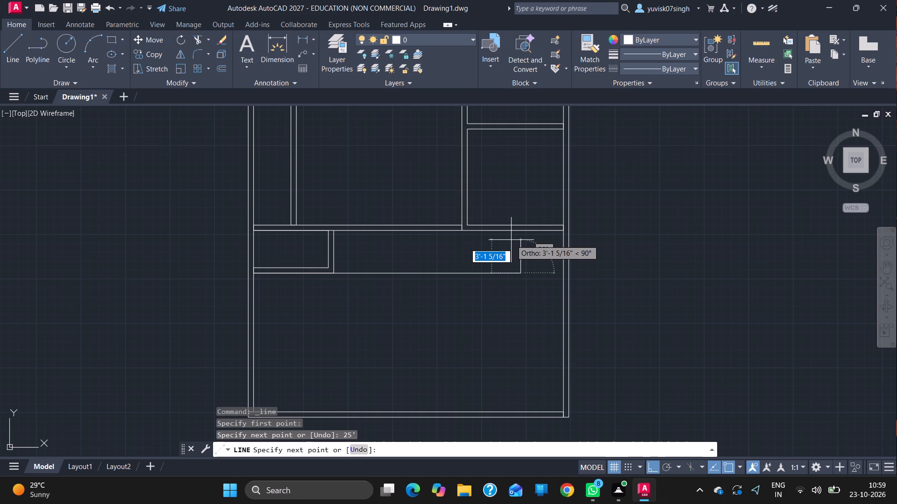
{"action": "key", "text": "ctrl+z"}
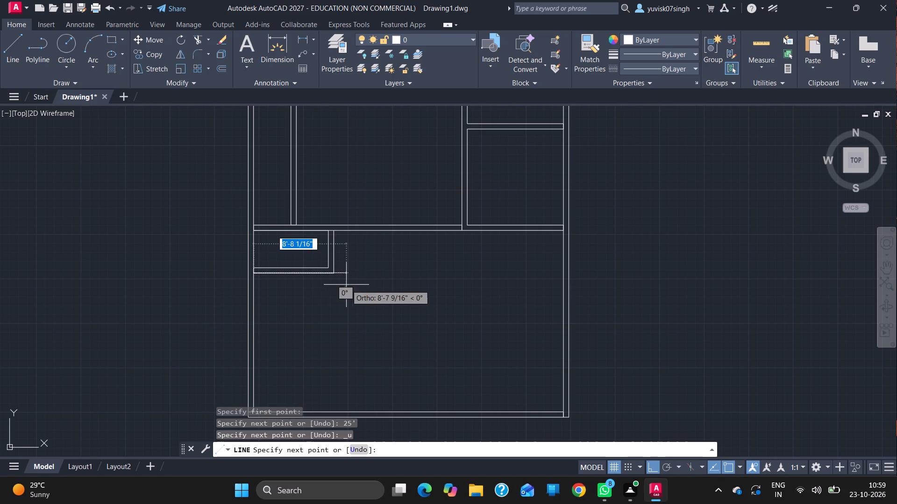
Measure with a trial line from the small room's lower wall line down the left wall to the house's inner bottom-left corner.
{"action": "scroll", "coordinate": [363, 266], "scroll_direction": "down", "scroll_amount": 2, "text": "ctrl"}
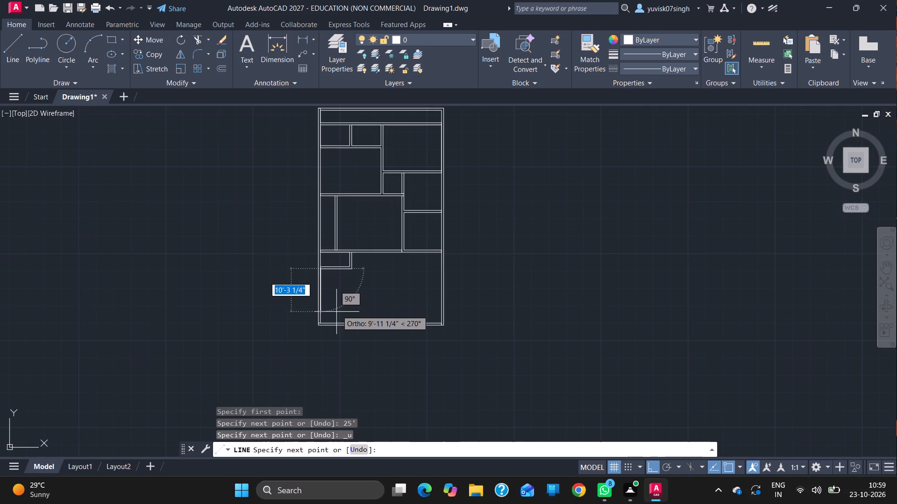
{"action": "scroll", "coordinate": [336, 312], "scroll_direction": "up", "scroll_amount": 3, "text": "ctrl"}
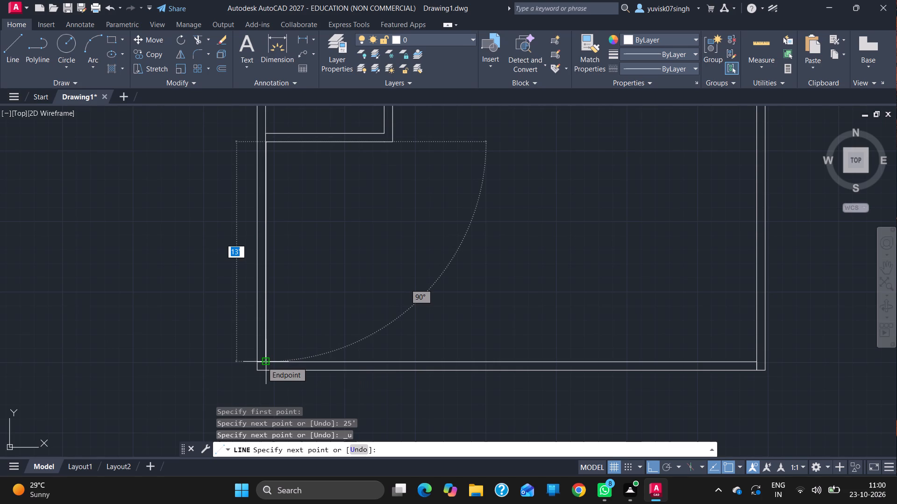
{"action": "key", "text": "Escape"}
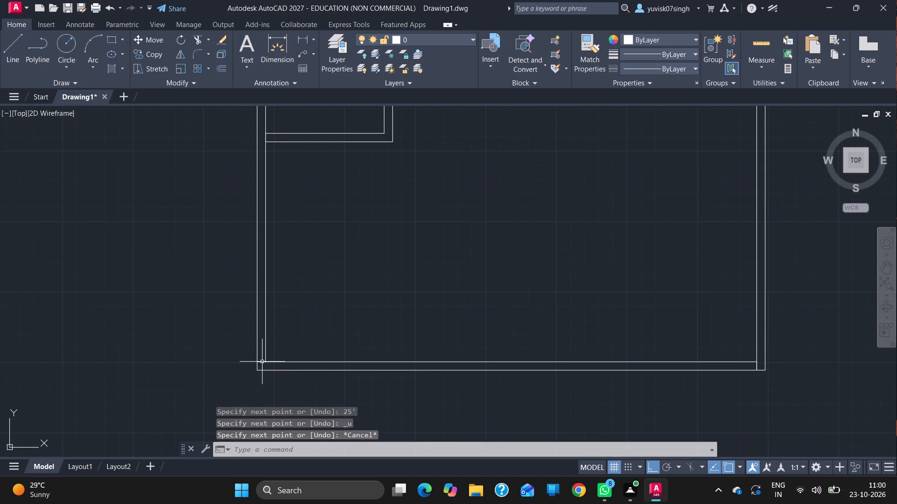
Measure with a trial line from the top of the small room's outer right wall line straight down to the bottom wall's inner line.
{"action": "left_click", "coordinate": [884, 267]}
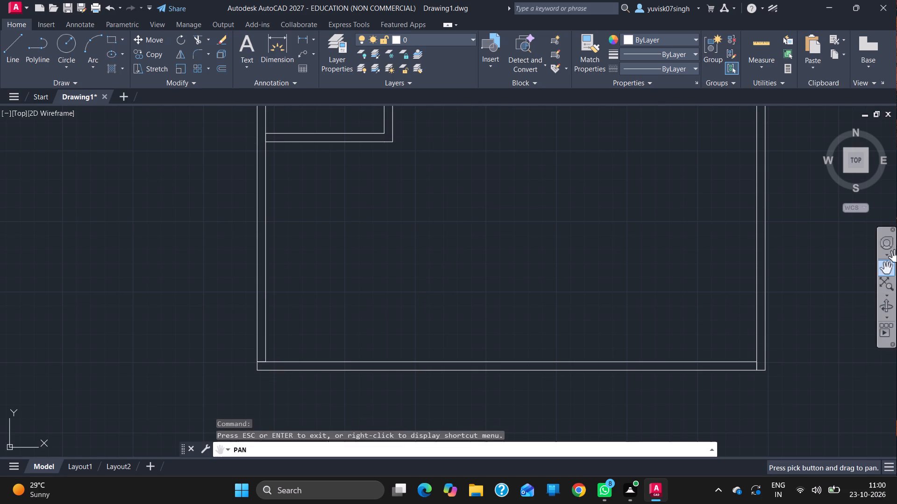
{"action": "left_click_drag", "start_coordinate": [593, 309], "coordinate": [595, 358]}
{"action": "key", "text": "Escape"}
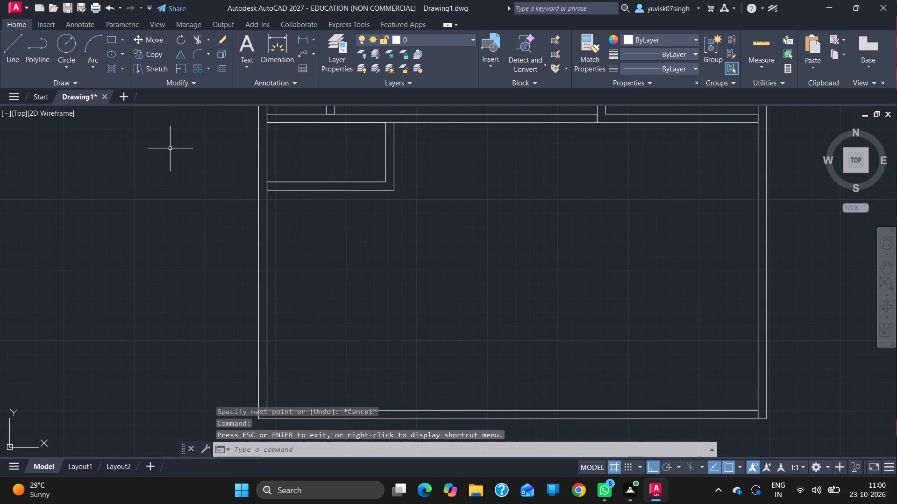
{"action": "left_click", "coordinate": [9, 37]}
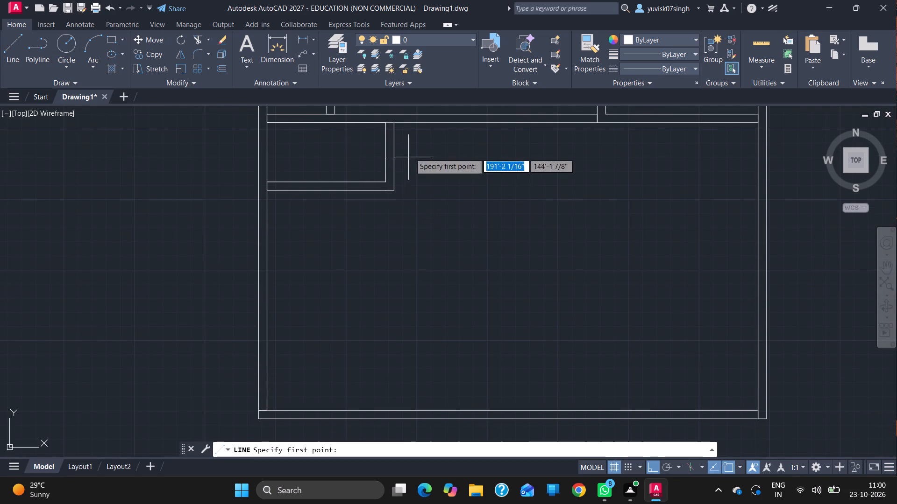
{"action": "left_click_drag", "start_coordinate": [394, 125], "coordinate": [407, 296]}
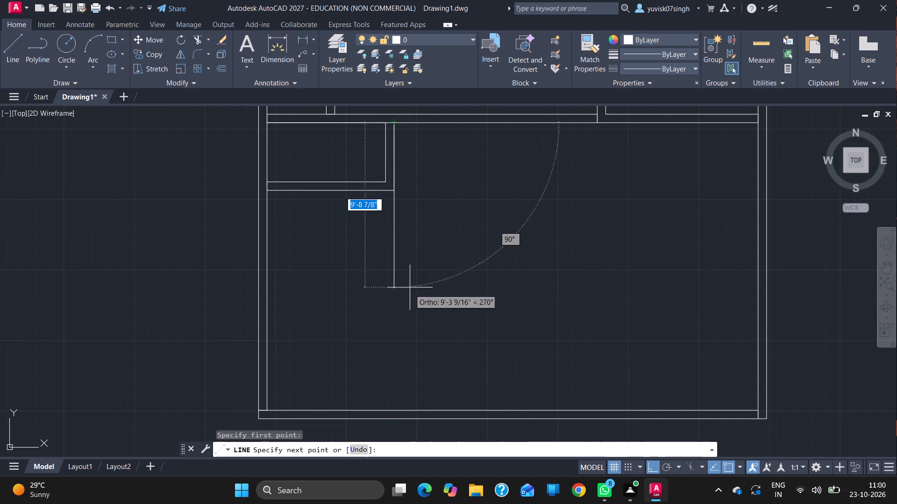
{"action": "left_click_drag", "start_coordinate": [407, 296], "coordinate": [402, 309]}
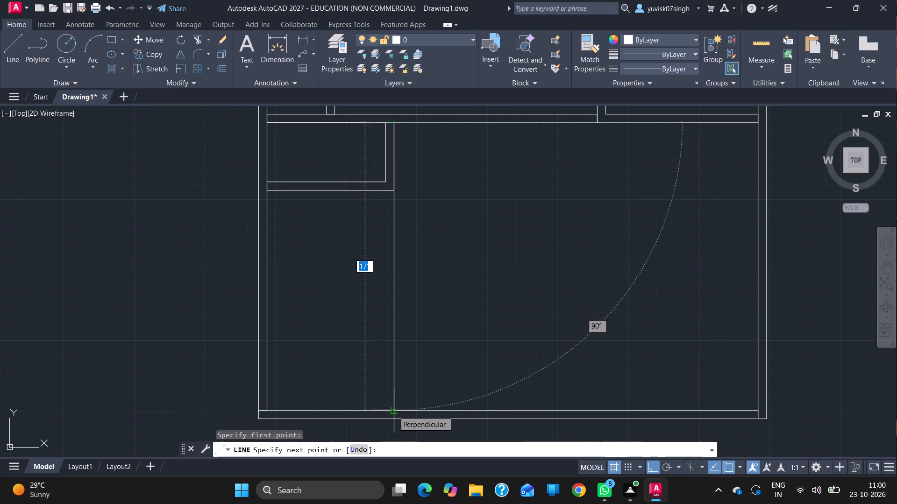
{"action": "key", "text": "Escape"}
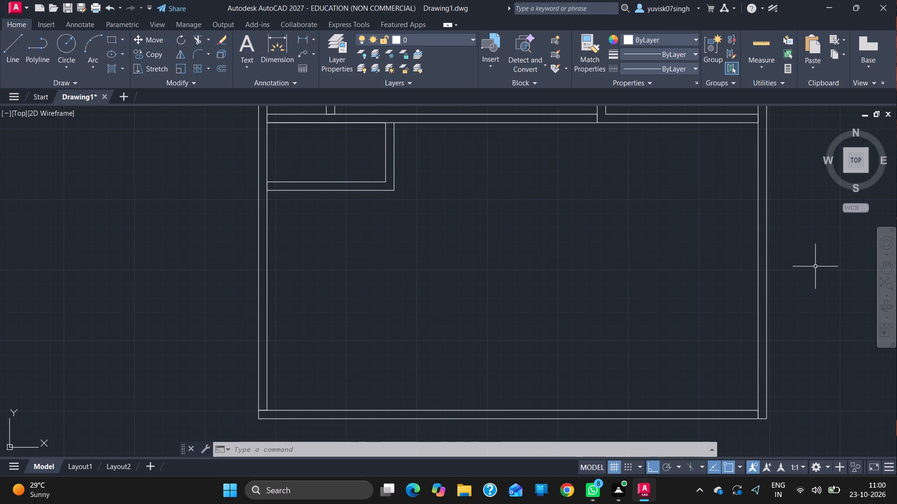
Outline a 6" by 1'6" column in the house's left wall, starting at the top partition's upper line and running down.
{"action": "left_click", "coordinate": [884, 259]}
{"action": "left_click", "coordinate": [887, 268]}
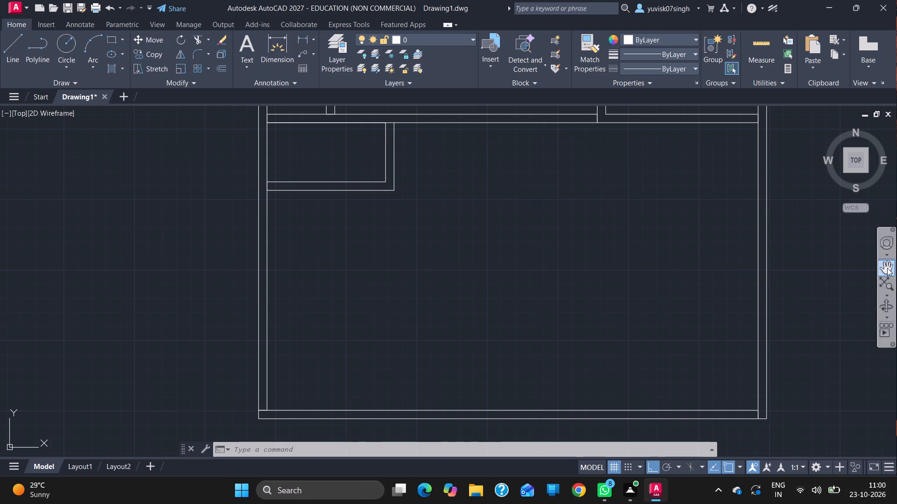
{"action": "left_click_drag", "start_coordinate": [529, 280], "coordinate": [545, 285]}
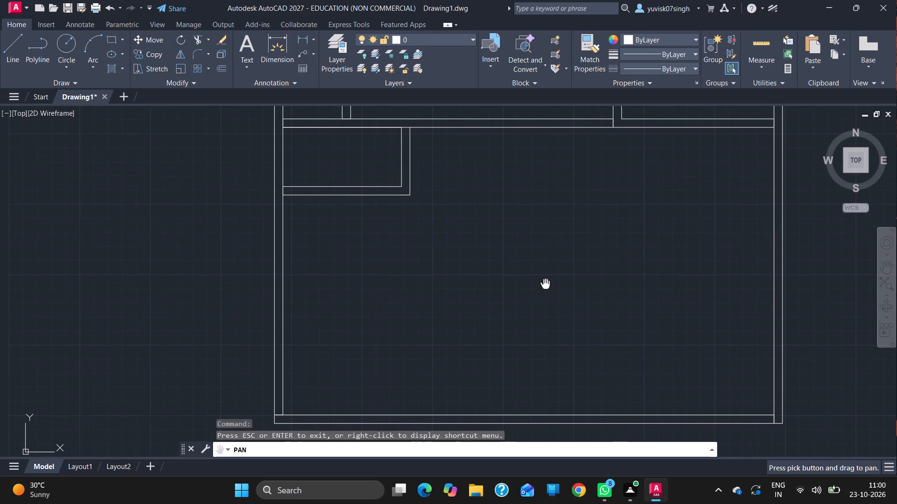
{"action": "left_click_drag", "start_coordinate": [545, 285], "coordinate": [556, 311]}
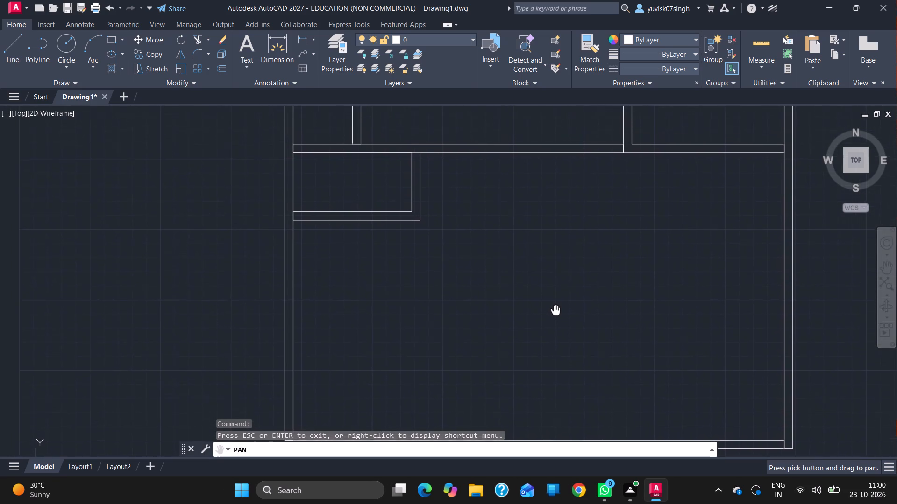
{"action": "left_click_drag", "start_coordinate": [556, 311], "coordinate": [569, 367]}
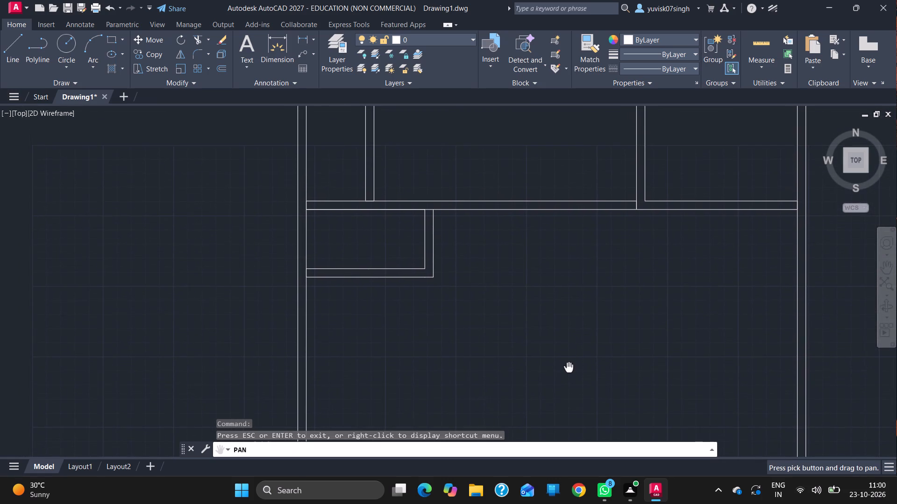
{"action": "left_click_drag", "start_coordinate": [569, 367], "coordinate": [578, 368]}
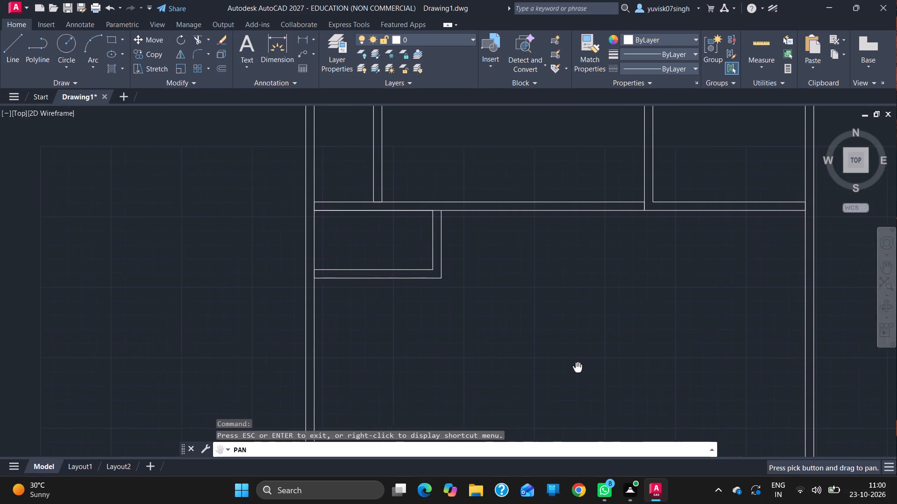
{"action": "left_click_drag", "start_coordinate": [578, 368], "coordinate": [586, 387]}
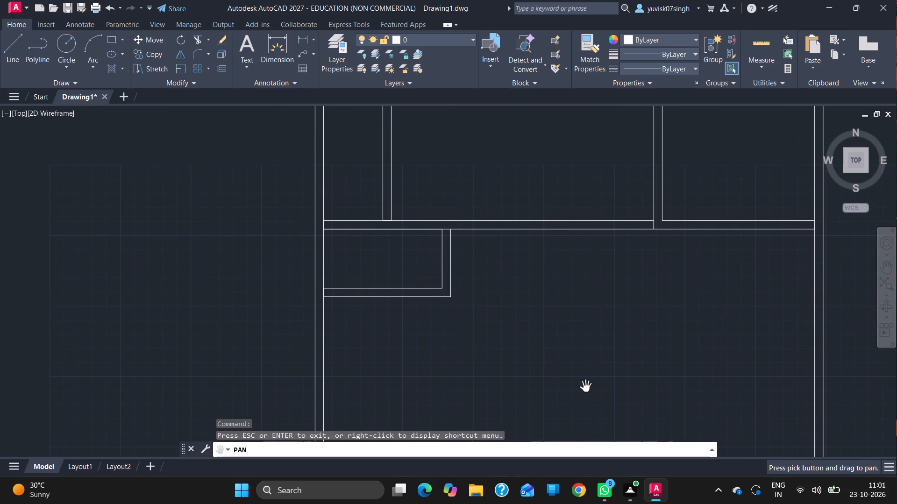
{"action": "left_click_drag", "start_coordinate": [563, 323], "coordinate": [671, 503]}
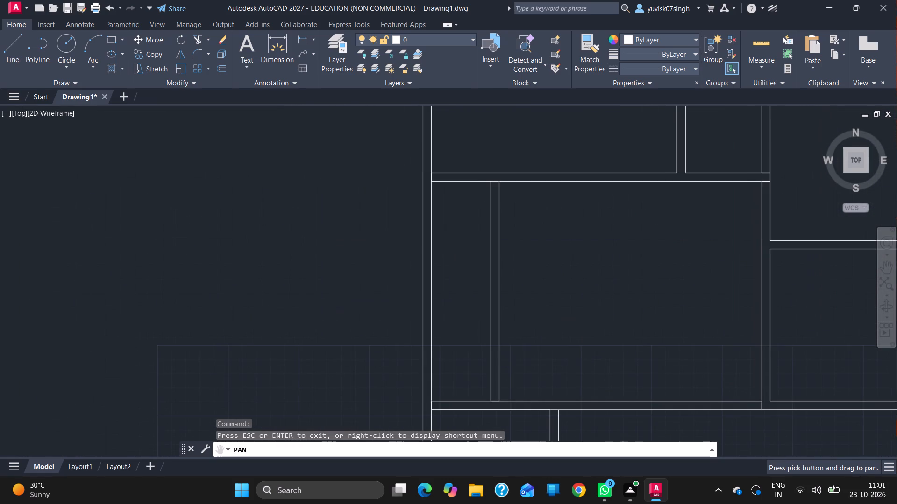
{"action": "left_click_drag", "start_coordinate": [588, 306], "coordinate": [661, 450]}
{"action": "left_click_drag", "start_coordinate": [572, 196], "coordinate": [561, 503]}
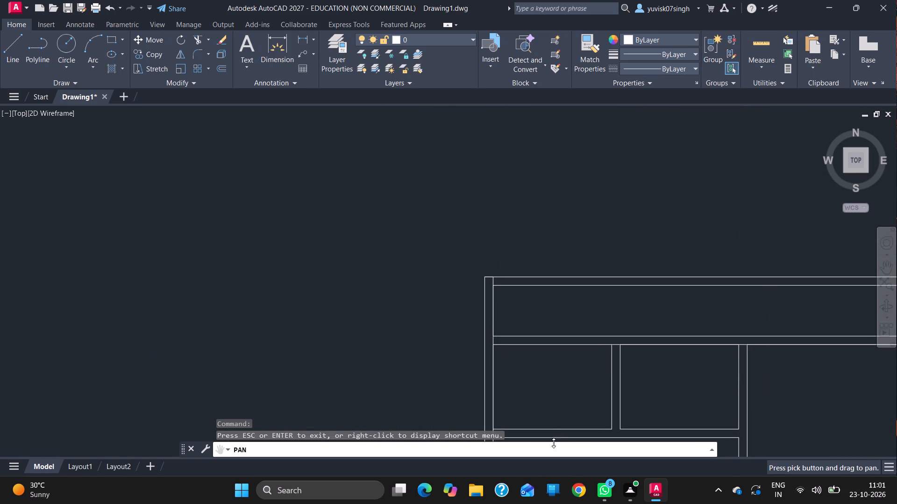
{"action": "key", "text": "Escape"}
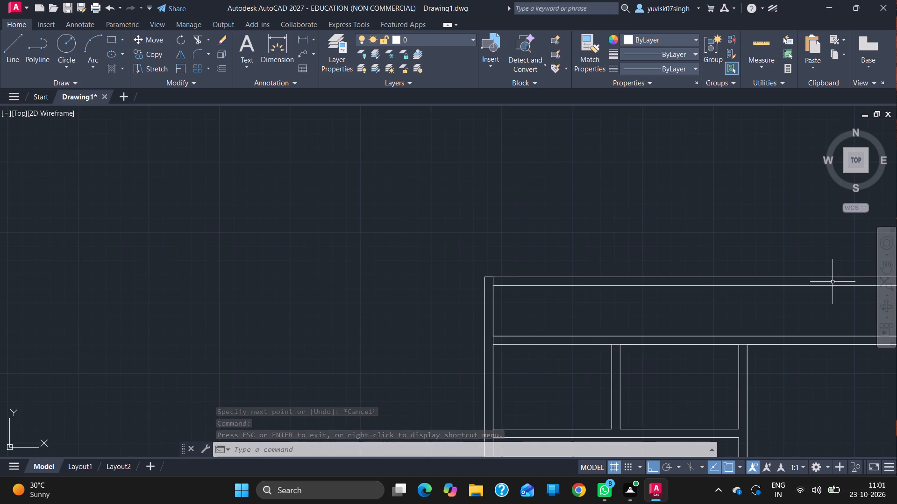
{"action": "left_click", "coordinate": [8, 40]}
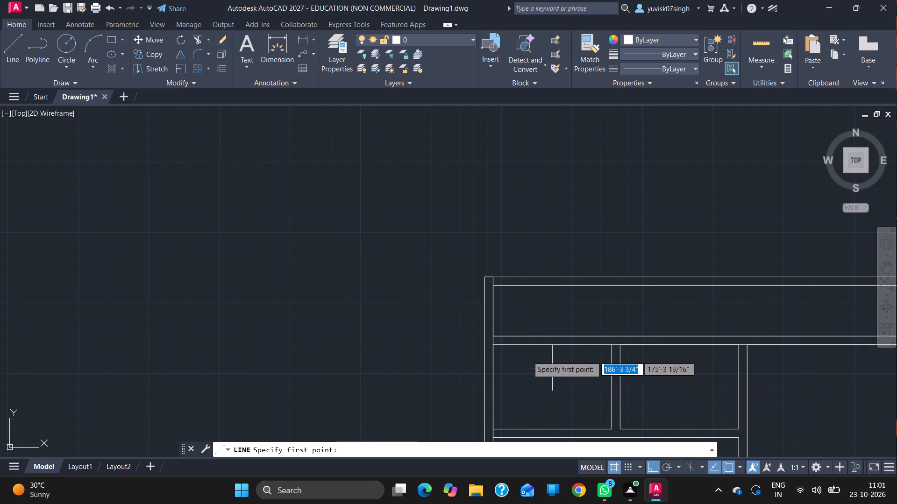
{"action": "left_click_drag", "start_coordinate": [493, 335], "coordinate": [486, 336]}
{"action": "left_click", "coordinate": [486, 336]}
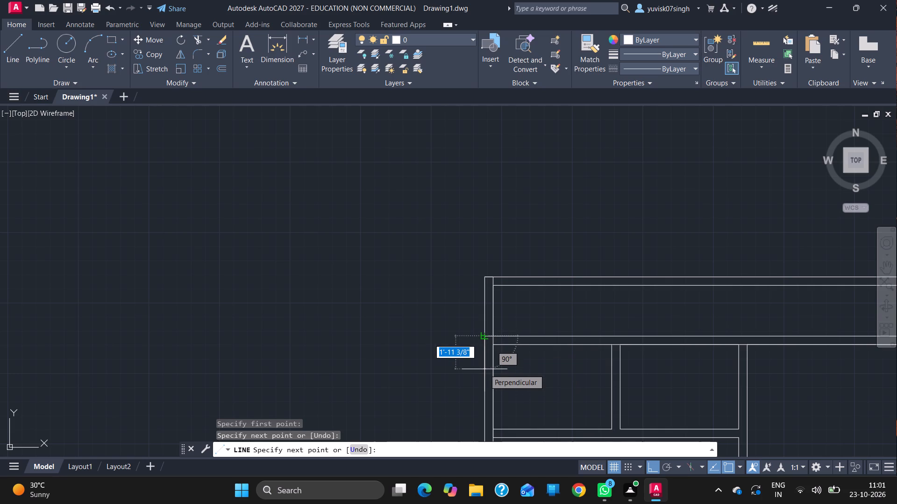
{"action": "type", "text": "1'6"}
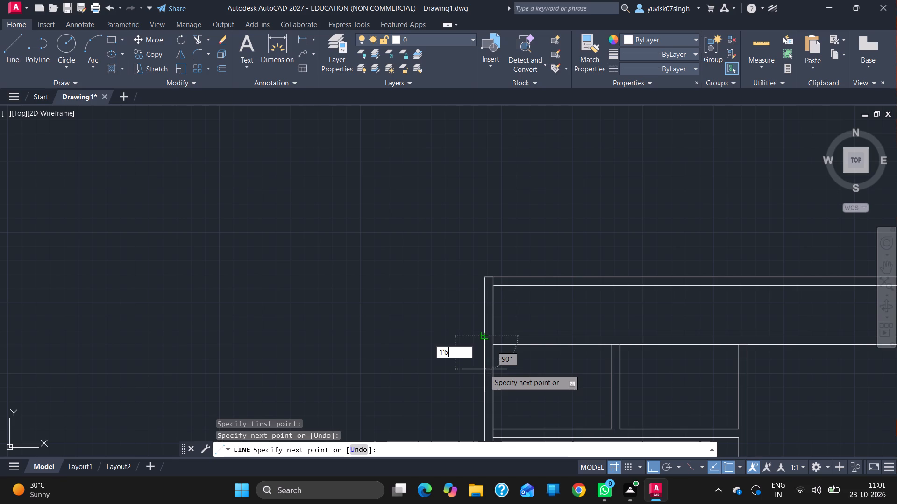
{"action": "key", "text": "Return"}
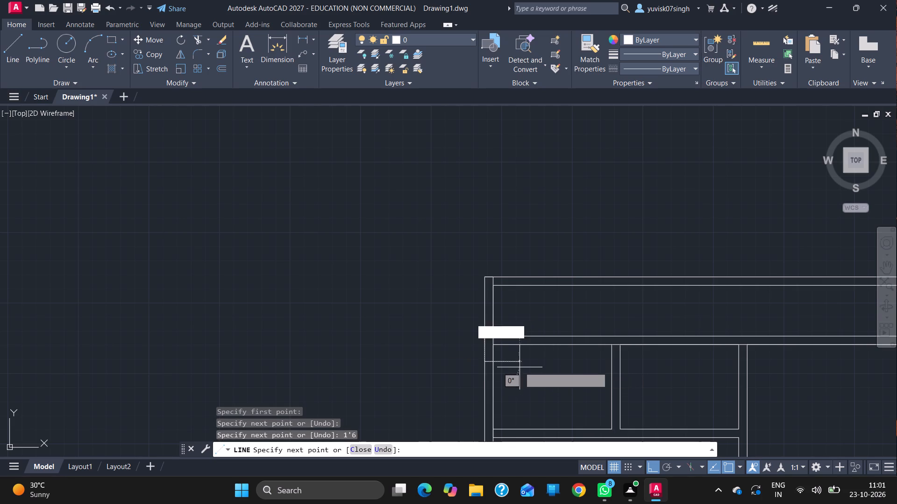
{"action": "left_click", "coordinate": [494, 362]}
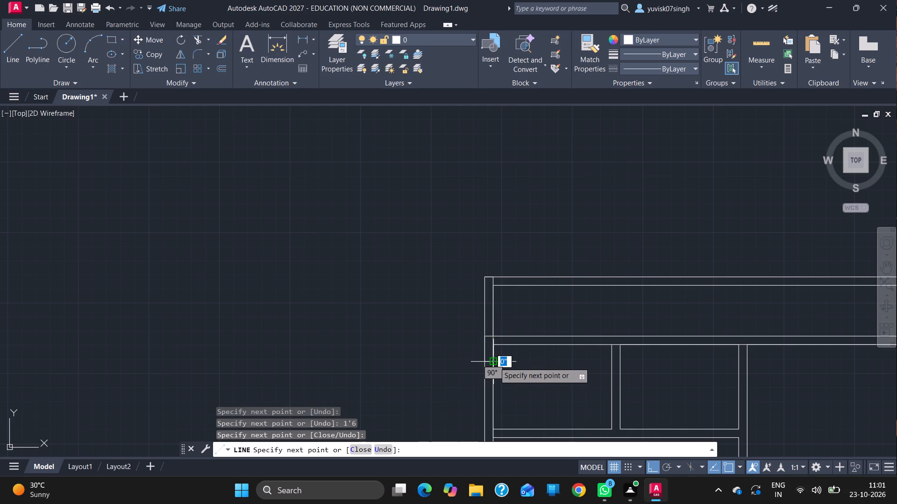
{"action": "key", "text": "Escape"}
{"action": "left_click", "coordinate": [494, 362]}
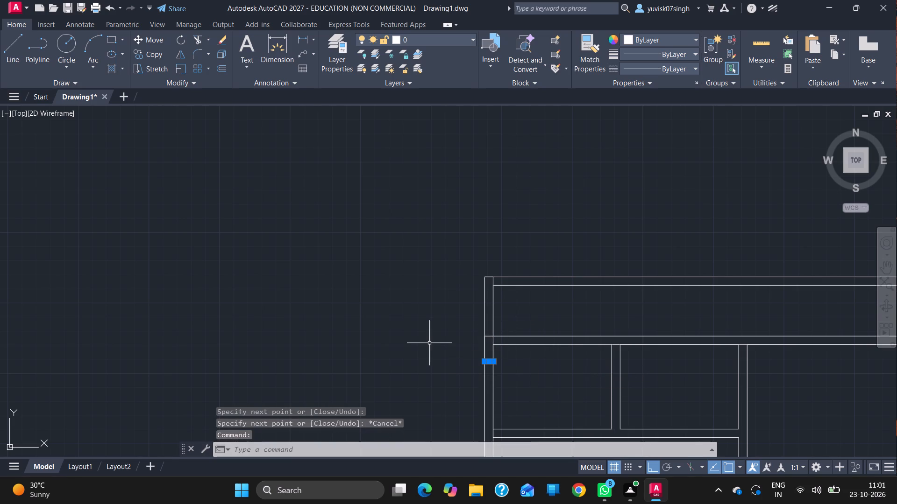
Outline a matching 6" by 1'6" column in the right wall, running down from the top partition's upper line.
{"action": "scroll", "coordinate": [429, 343], "scroll_direction": "down", "scroll_amount": 1, "text": "ctrl"}
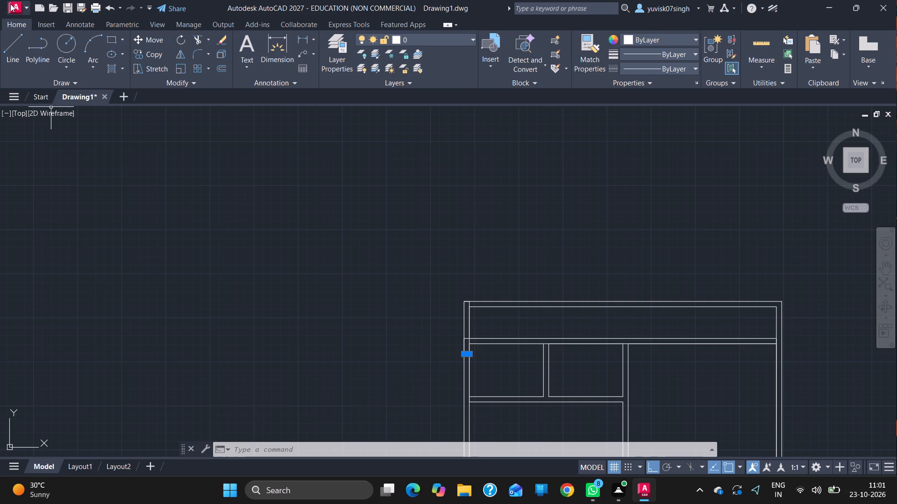
{"action": "left_click", "coordinate": [11, 50]}
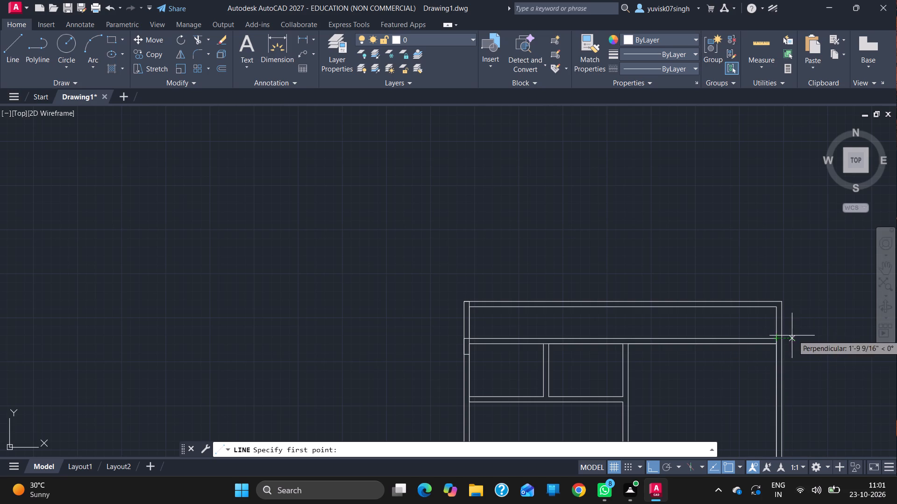
{"action": "left_click_drag", "start_coordinate": [776, 336], "coordinate": [783, 336]}
{"action": "left_click", "coordinate": [783, 336]}
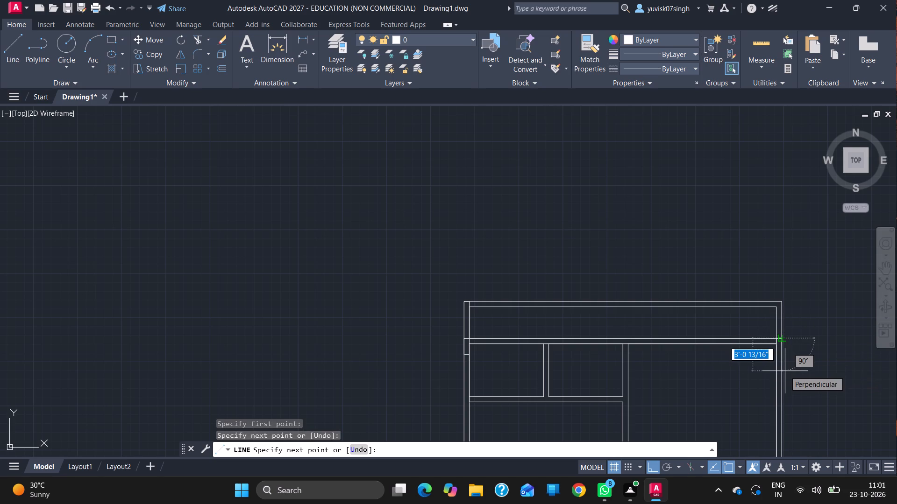
{"action": "type", "text": "1'6"}
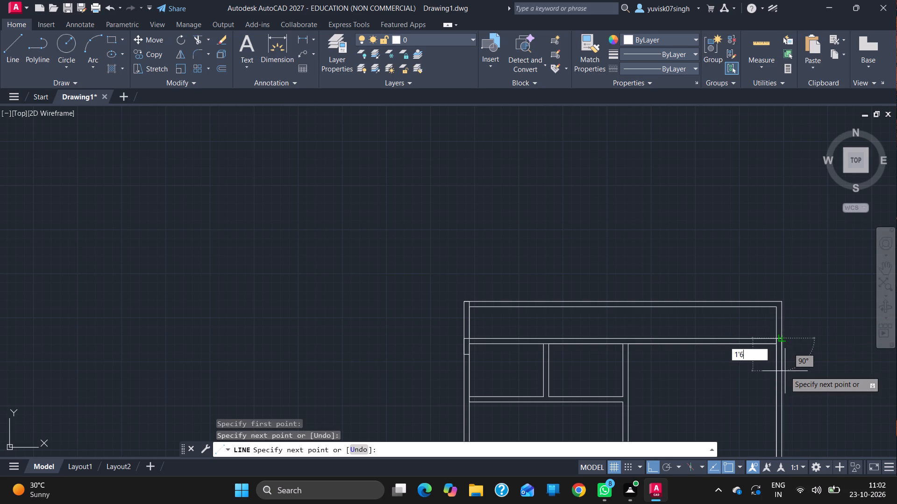
{"action": "key", "text": "Return"}
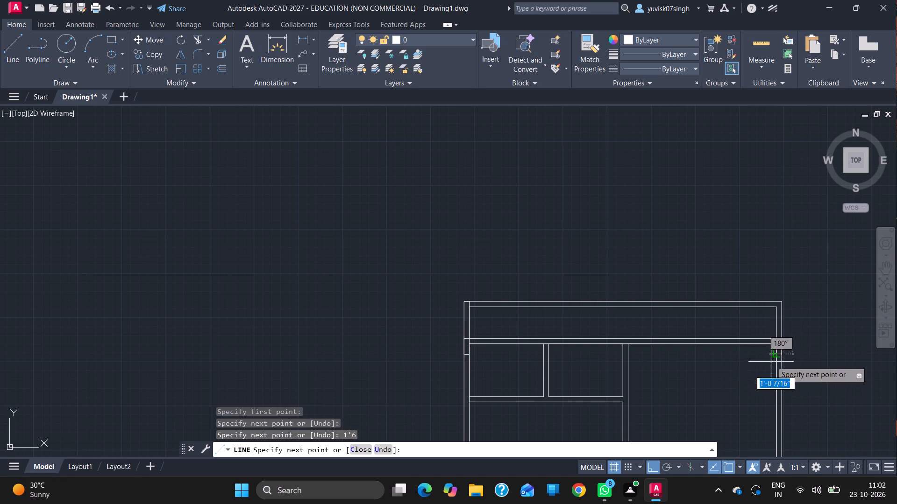
{"action": "left_click", "coordinate": [775, 356]}
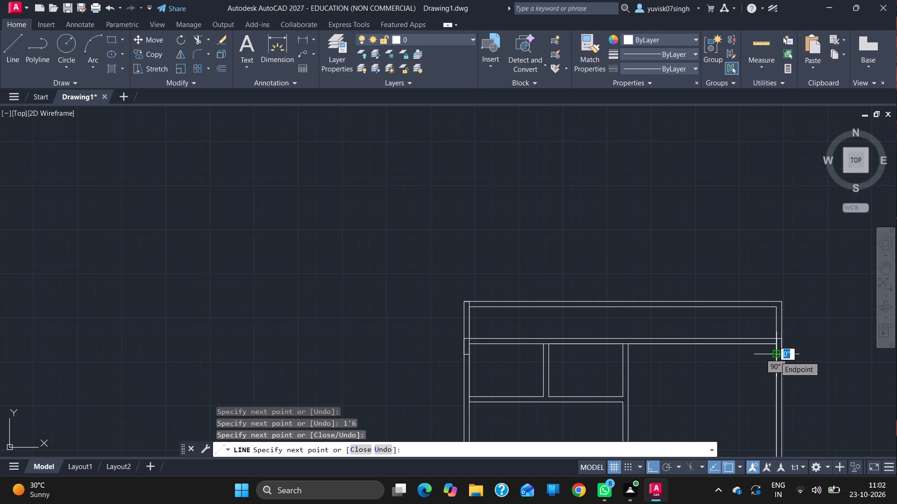
{"action": "key", "text": "Escape"}
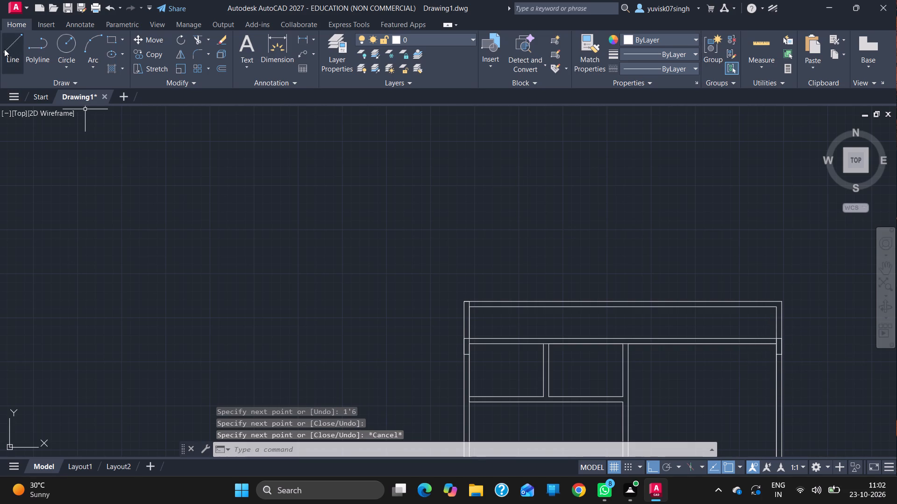
Outline a 1'6" wide column within the 6" top partition, running right from the left line of the central vertical wall.
{"action": "left_click", "coordinate": [4, 49]}
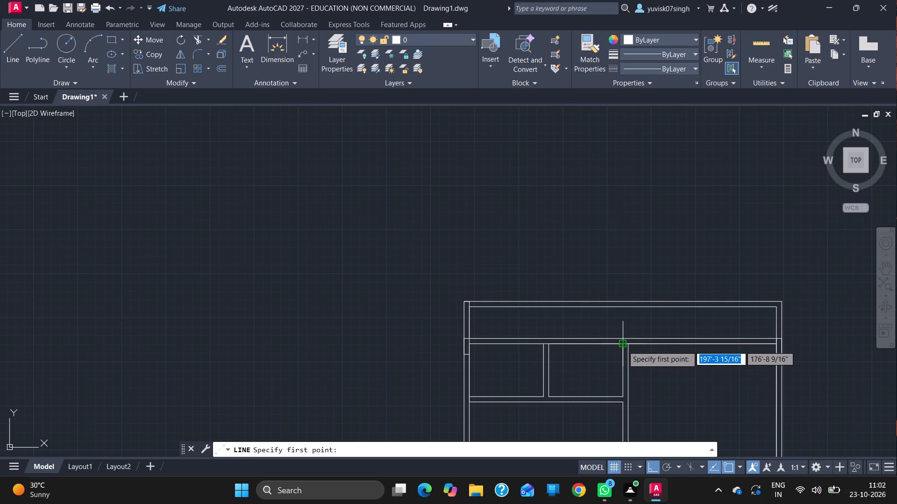
{"action": "left_click_drag", "start_coordinate": [623, 345], "coordinate": [624, 338]}
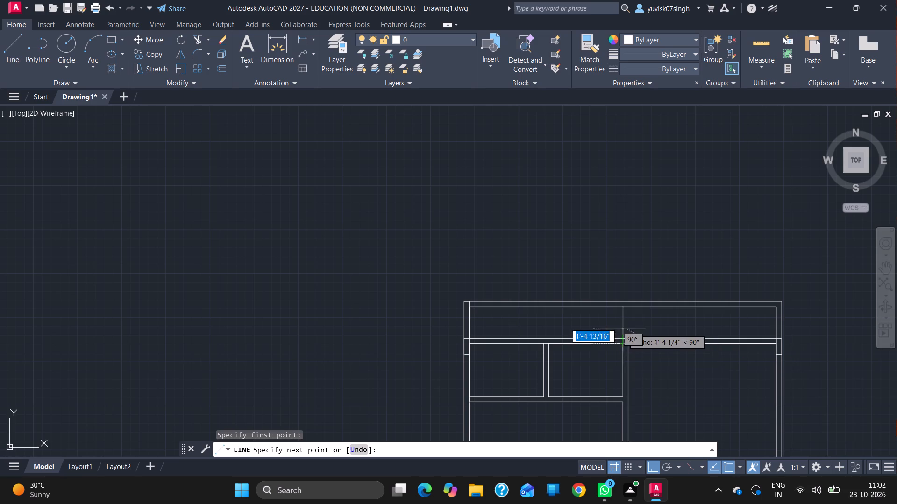
{"action": "scroll", "coordinate": [623, 336], "scroll_direction": "up", "scroll_amount": 3, "text": "ctrl"}
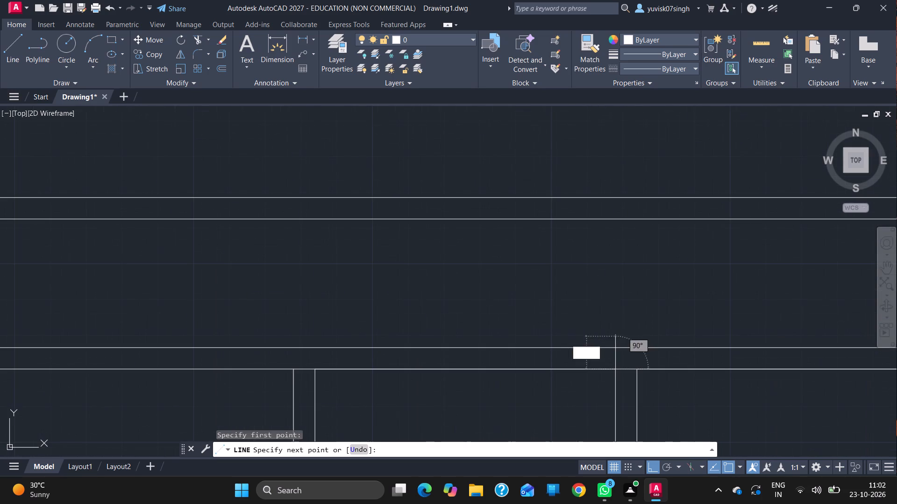
{"action": "left_click_drag", "start_coordinate": [616, 347], "coordinate": [655, 345]}
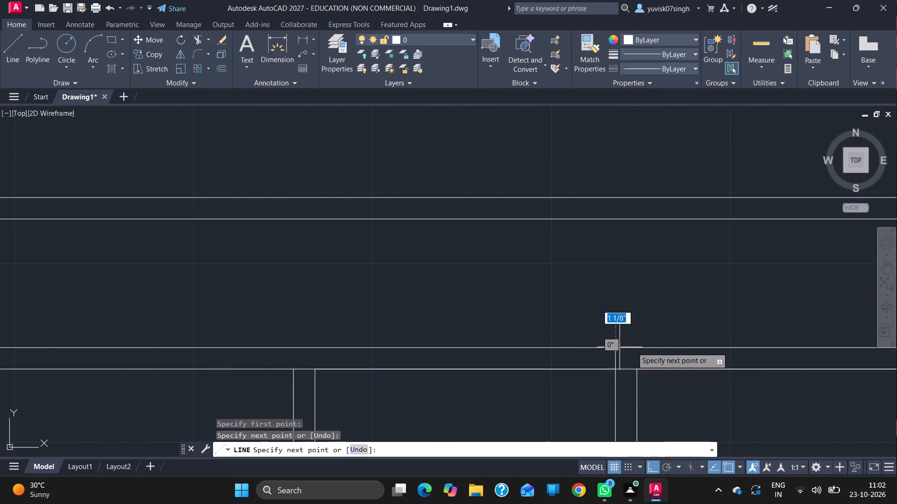
{"action": "left_click_drag", "start_coordinate": [655, 345], "coordinate": [689, 339]}
{"action": "key", "text": "1"}
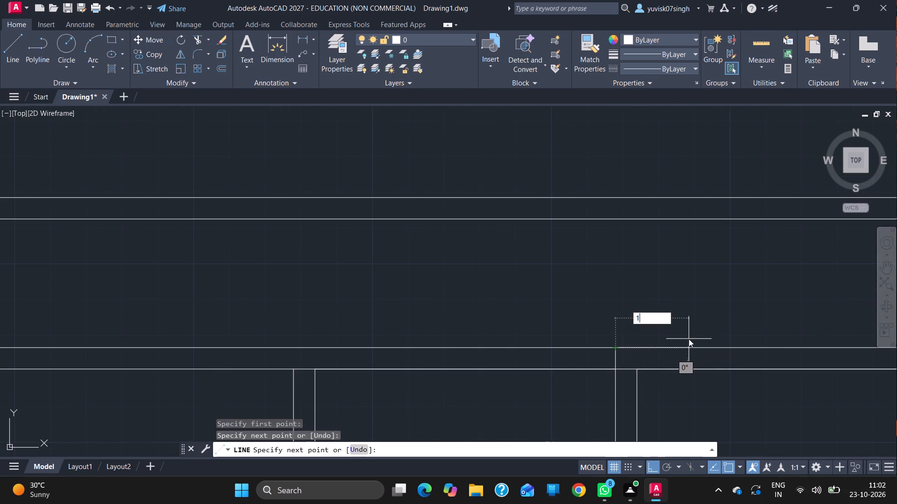
{"action": "type", "text": "'6"}
{"action": "key", "text": "Return"}
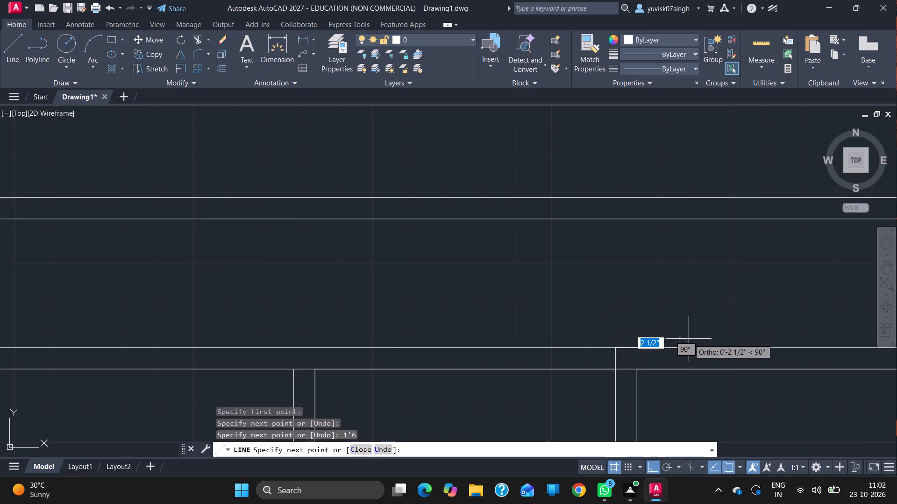
{"action": "left_click", "coordinate": [681, 368]}
{"action": "scroll", "coordinate": [681, 368], "scroll_direction": "down", "scroll_amount": 3, "text": "ctrl"}
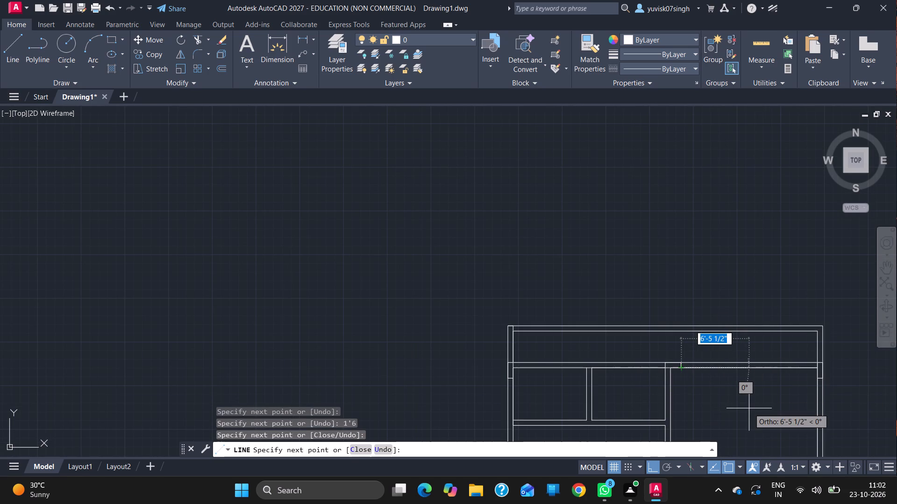
{"action": "key", "text": "Escape"}
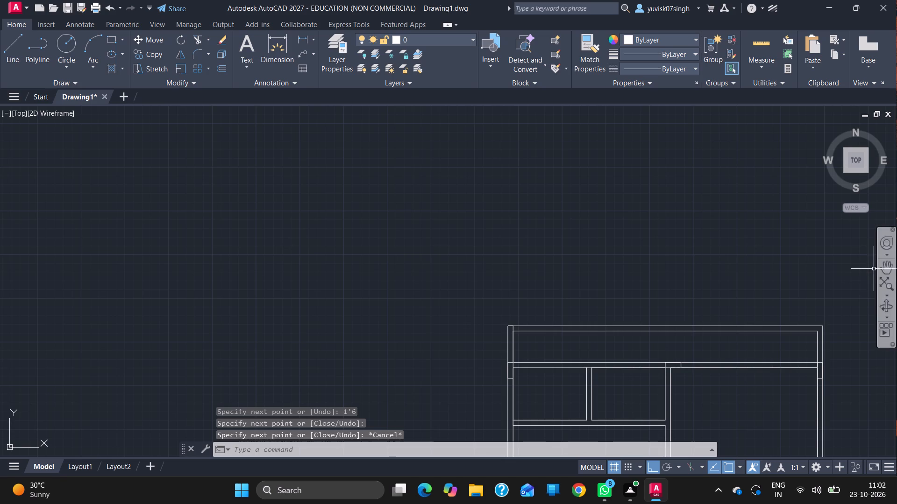
Outline a 6" by 1'6" column within the horizontal partition below the upper-right room, running left from the right wall's outer line.
{"action": "left_click", "coordinate": [875, 268]}
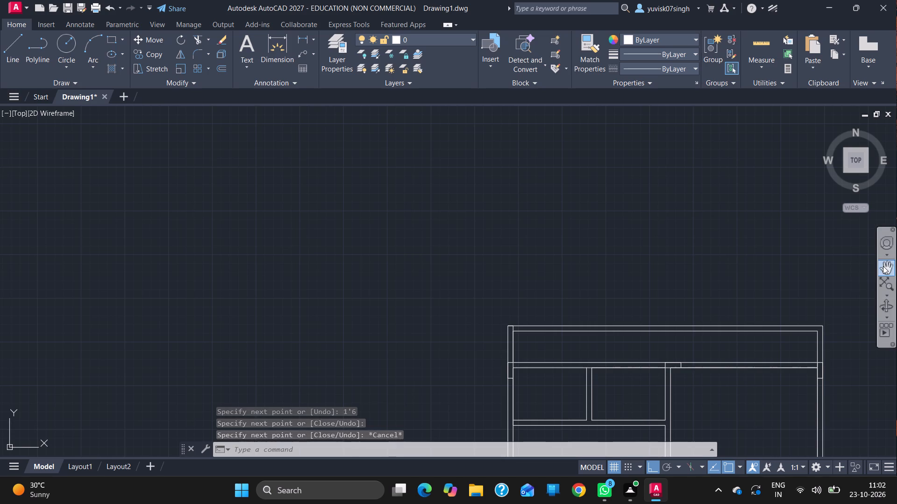
{"action": "left_click", "coordinate": [883, 266]}
{"action": "left_click_drag", "start_coordinate": [719, 338], "coordinate": [530, 182]}
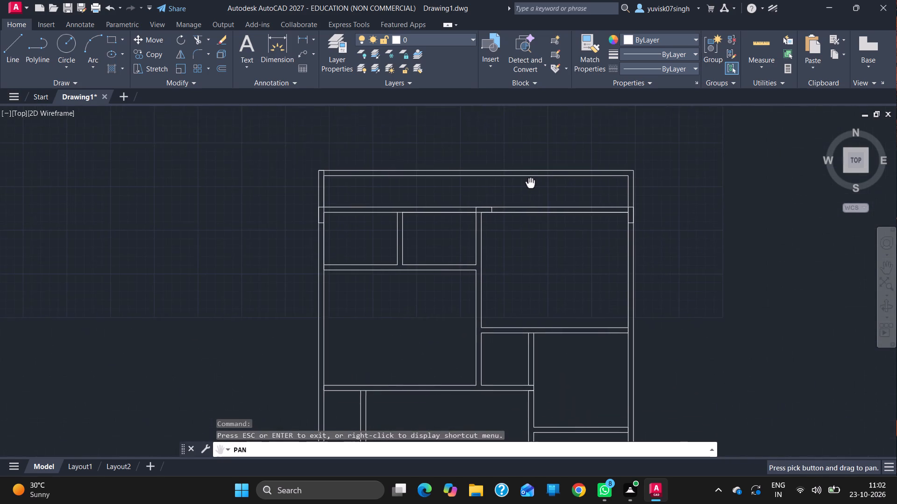
{"action": "left_click_drag", "start_coordinate": [530, 182], "coordinate": [530, 181]}
{"action": "left_click_drag", "start_coordinate": [544, 262], "coordinate": [503, 222]}
{"action": "key", "text": "Escape"}
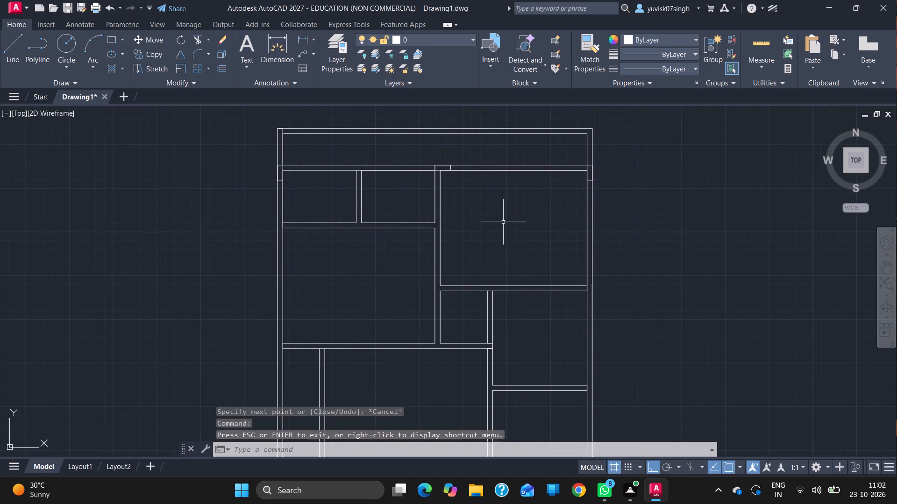
{"action": "left_click", "coordinate": [15, 41]}
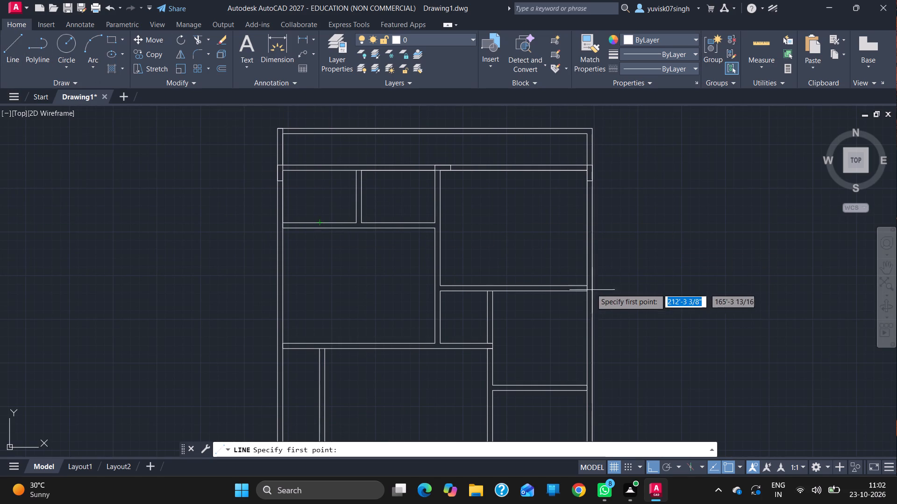
{"action": "left_click", "coordinate": [586, 285]}
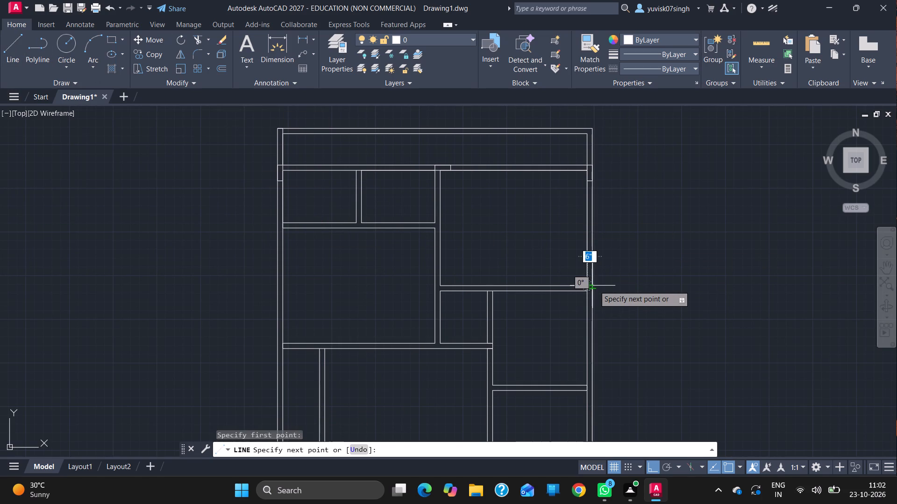
{"action": "left_click", "coordinate": [594, 286]}
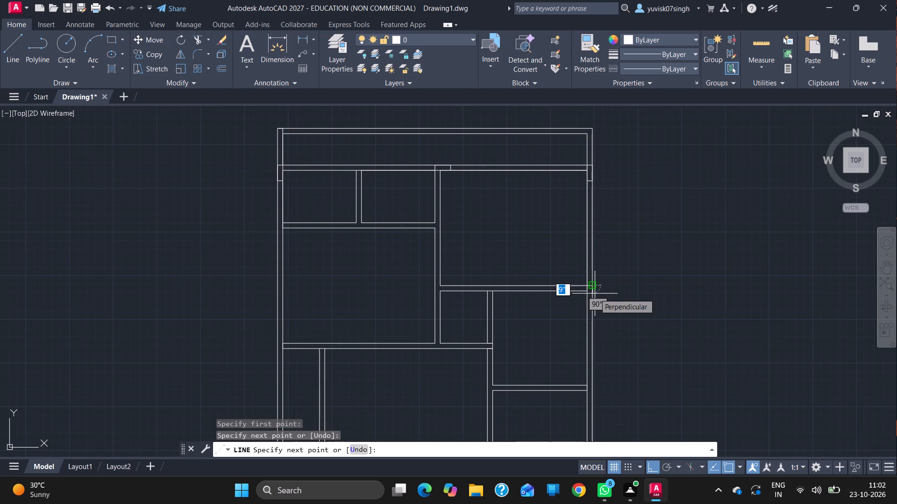
{"action": "key", "text": "6"}
{"action": "key", "text": "Return"}
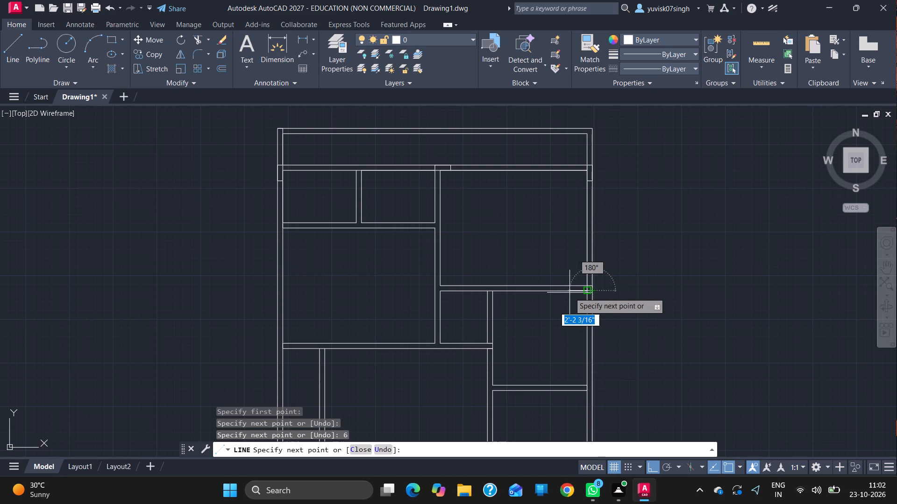
{"action": "key", "text": "1"}
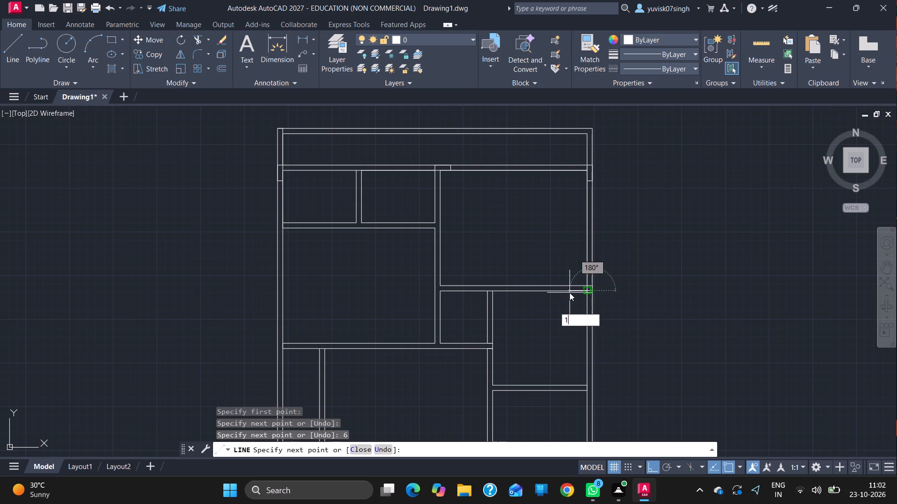
{"action": "type", "text": "'6"}
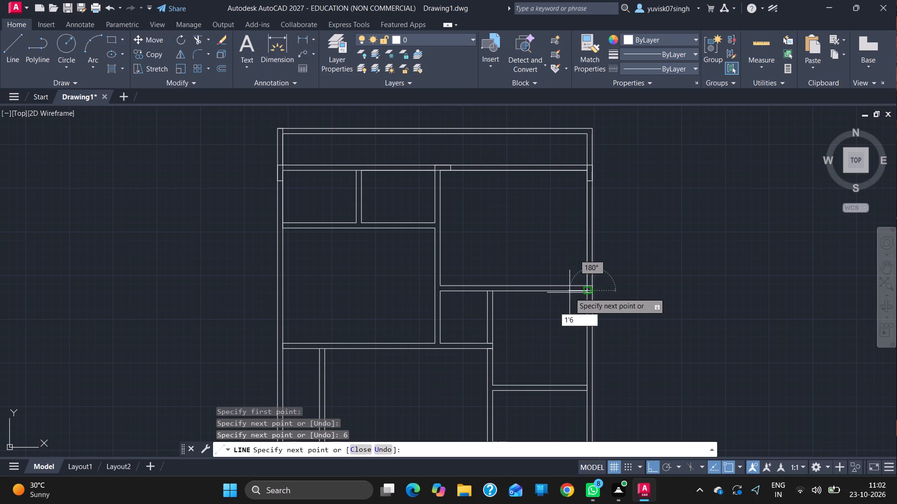
{"action": "key", "text": "Return"}
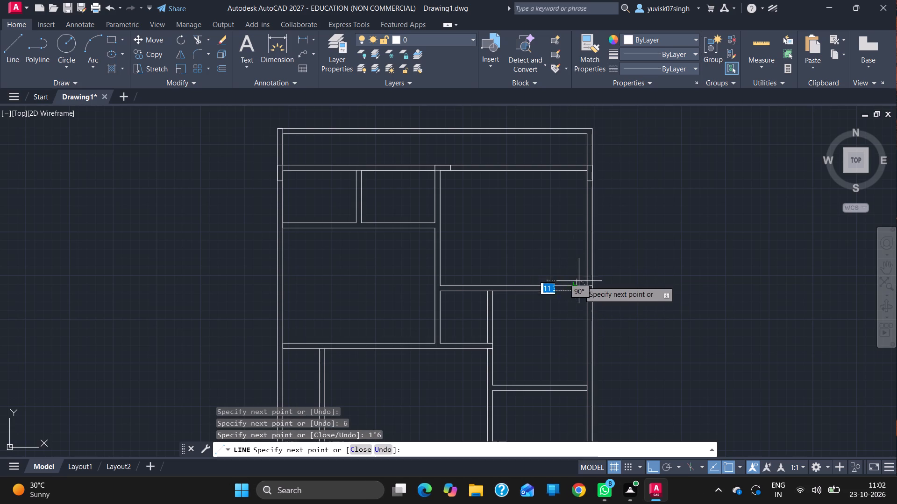
{"action": "left_click", "coordinate": [578, 284]}
{"action": "key", "text": "Escape"}
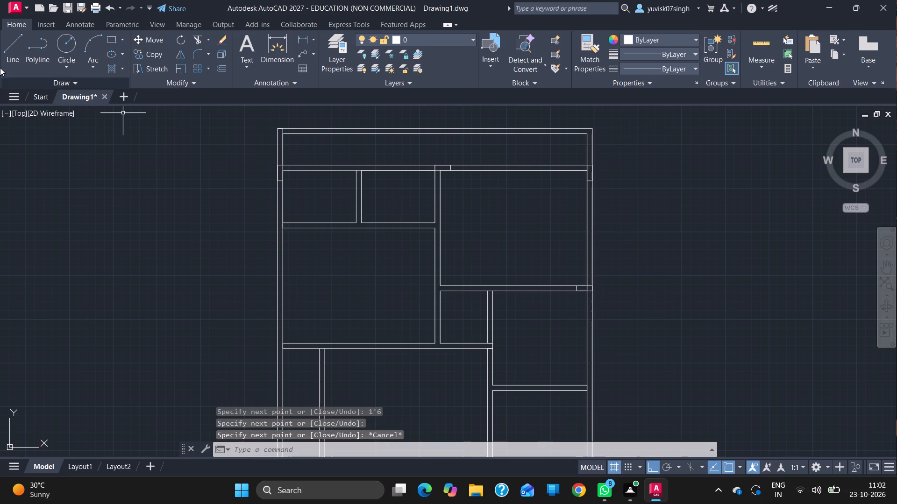
Outline a 6" by 1'6" column in the partition below the large left room, running left from the central vertical wall's right line.
{"action": "left_click", "coordinate": [5, 54]}
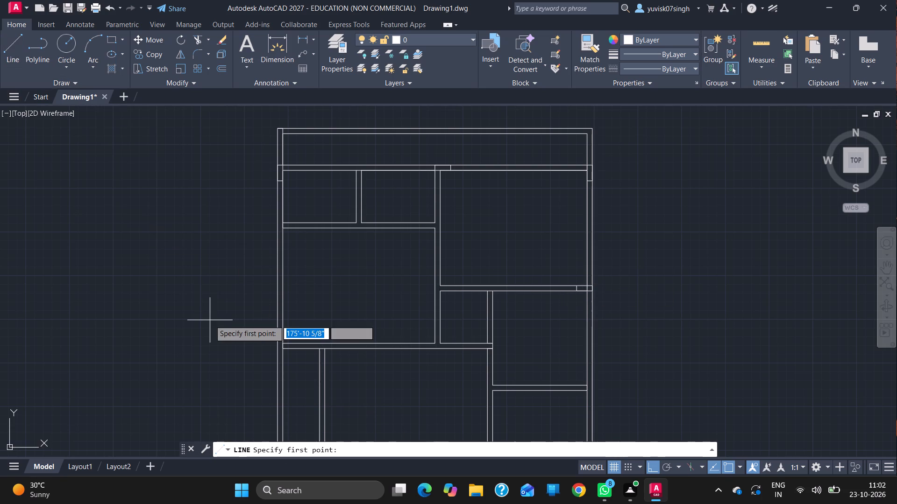
{"action": "left_click", "coordinate": [442, 343]}
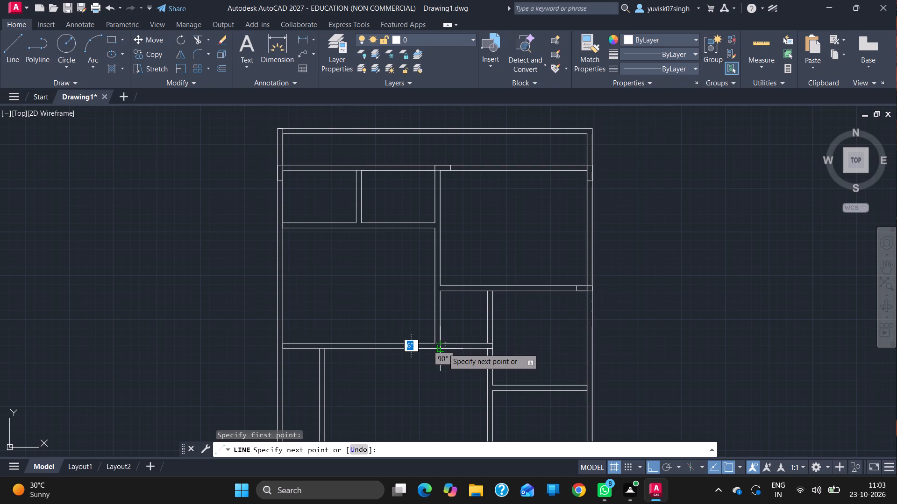
{"action": "left_click", "coordinate": [443, 348]}
{"action": "key", "text": "1"}
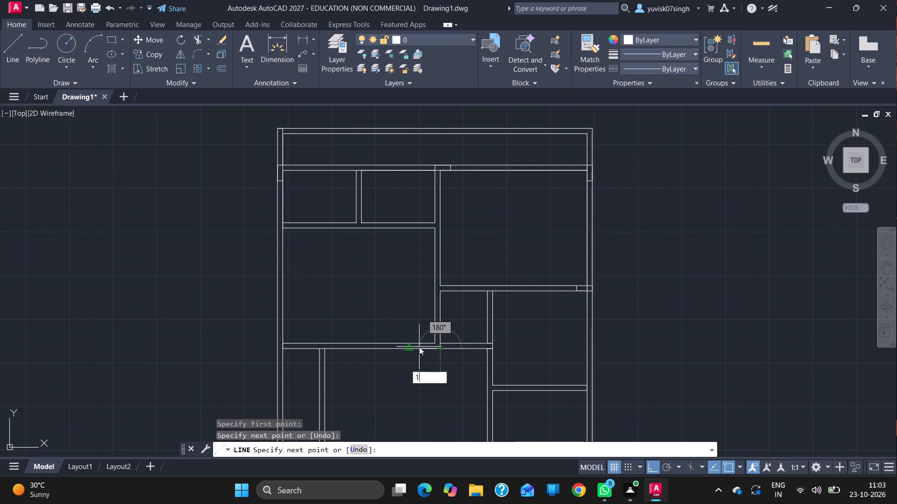
{"action": "key", "text": "apostrophe"}
{"action": "key", "text": "6"}
{"action": "key", "text": "Return"}
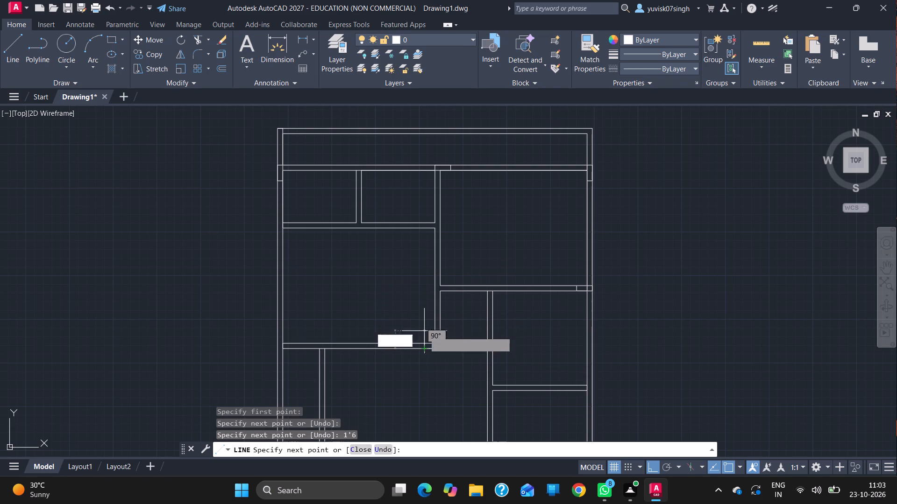
{"action": "left_click", "coordinate": [426, 343]}
{"action": "key", "text": "Escape"}
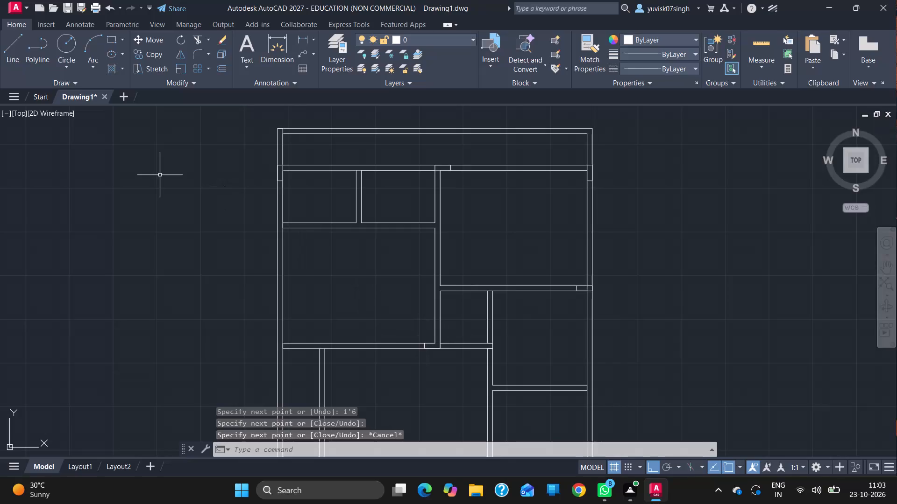
Outline a 6" by 1'6" column in the house's left wall, running up from the lower line of that same partition.
{"action": "left_click", "coordinate": [7, 49]}
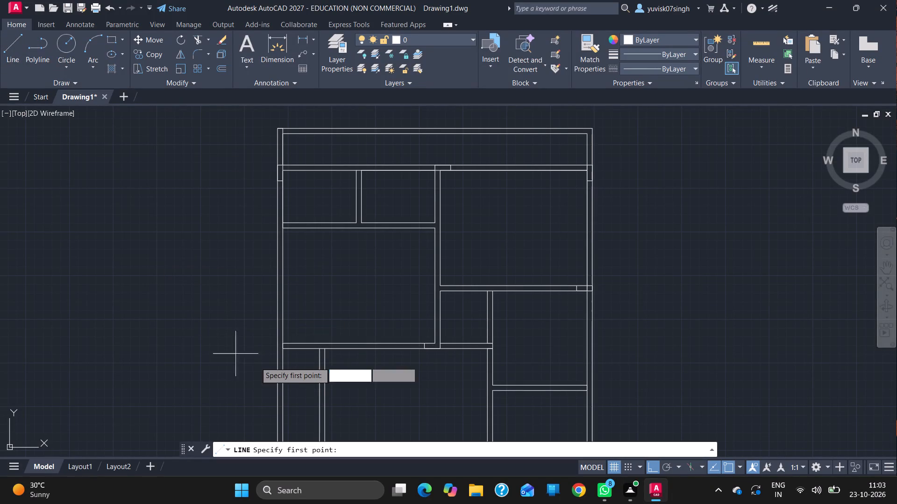
{"action": "left_click_drag", "start_coordinate": [281, 351], "coordinate": [277, 351]}
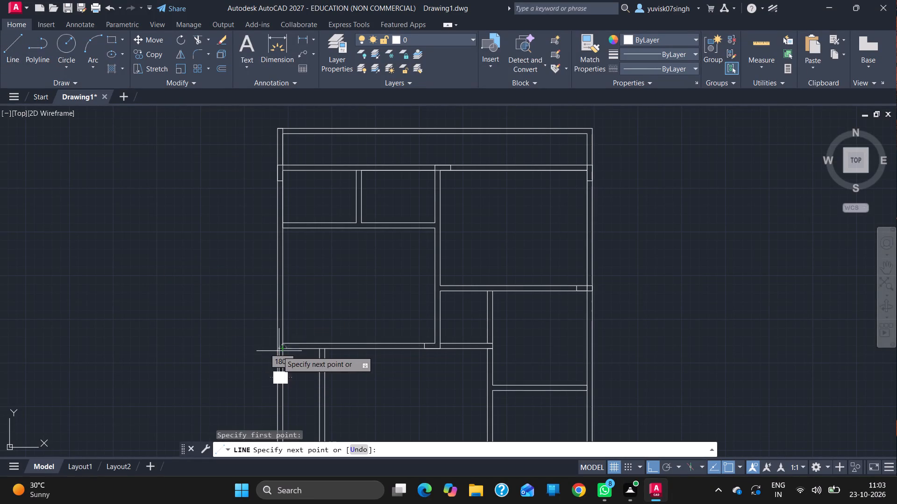
{"action": "left_click_drag", "start_coordinate": [277, 351], "coordinate": [277, 351]}
{"action": "left_click_drag", "start_coordinate": [277, 351], "coordinate": [277, 309]}
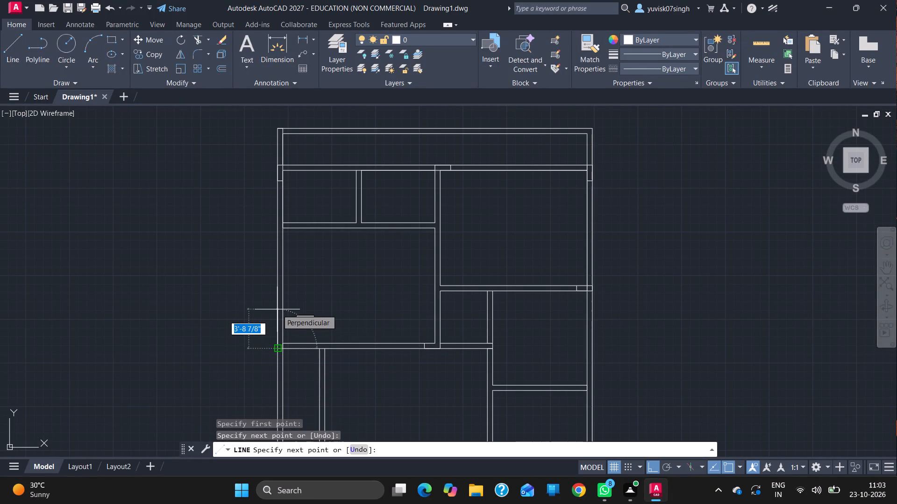
{"action": "key", "text": "1"}
{"action": "type", "text": "'6"}
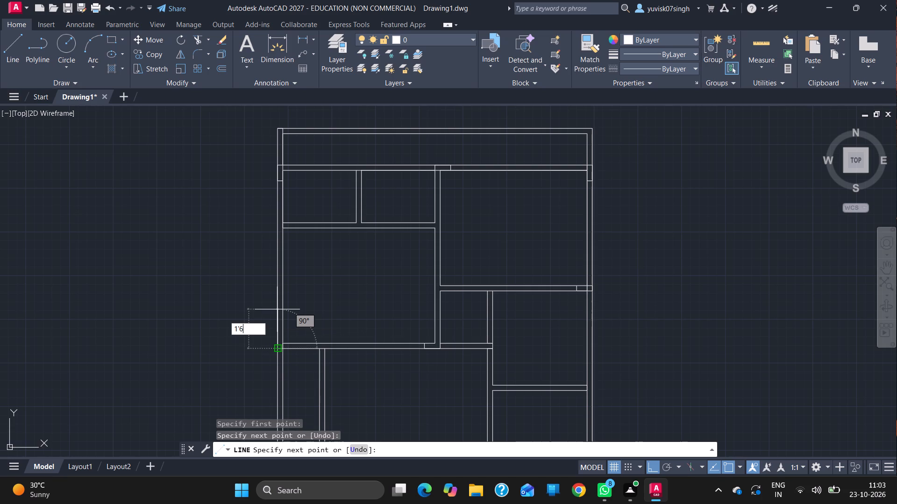
{"action": "key", "text": "Return"}
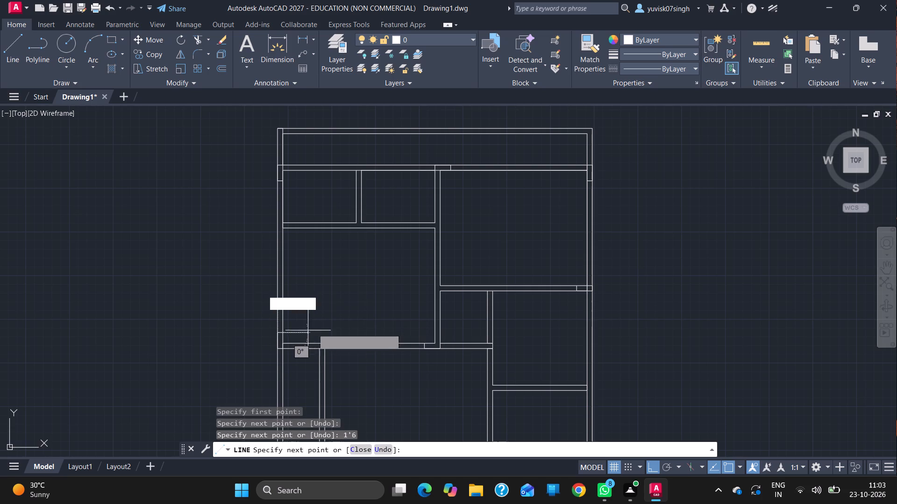
{"action": "left_click", "coordinate": [284, 331]}
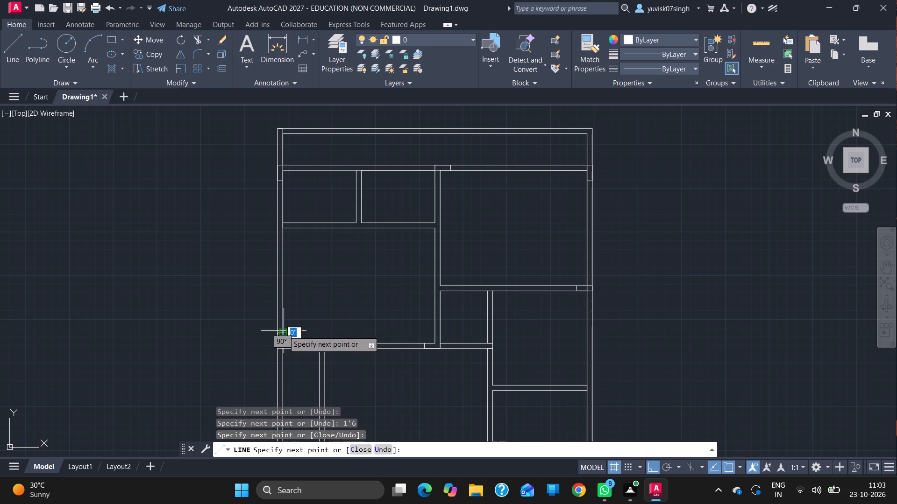
{"action": "key", "text": "Escape"}
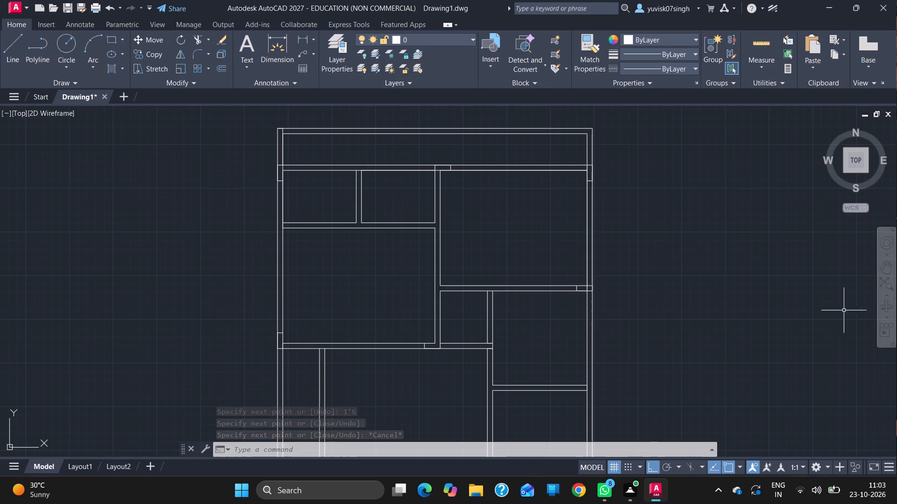
Draw a 6" centre line across the lower vertical partition from the midpoint of its junction with the horizontal partition between the right-hand rooms.
{"action": "left_click", "coordinate": [882, 266]}
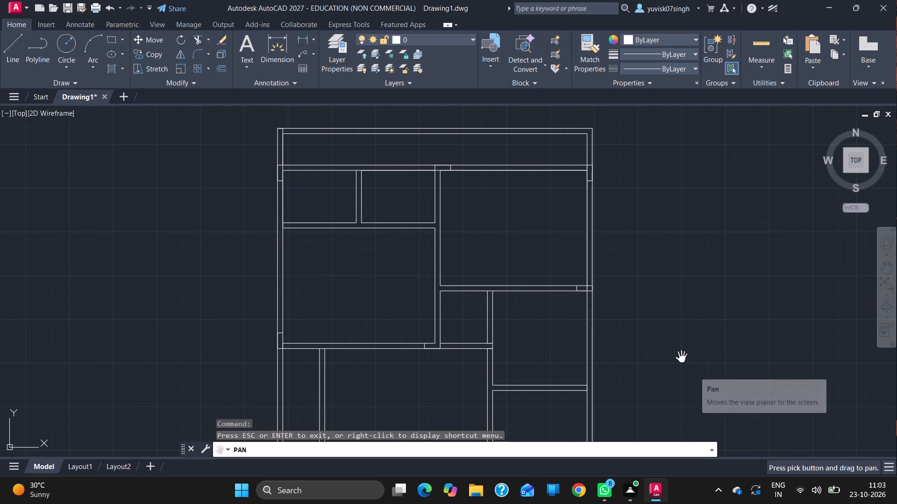
{"action": "left_click_drag", "start_coordinate": [682, 357], "coordinate": [671, 251]}
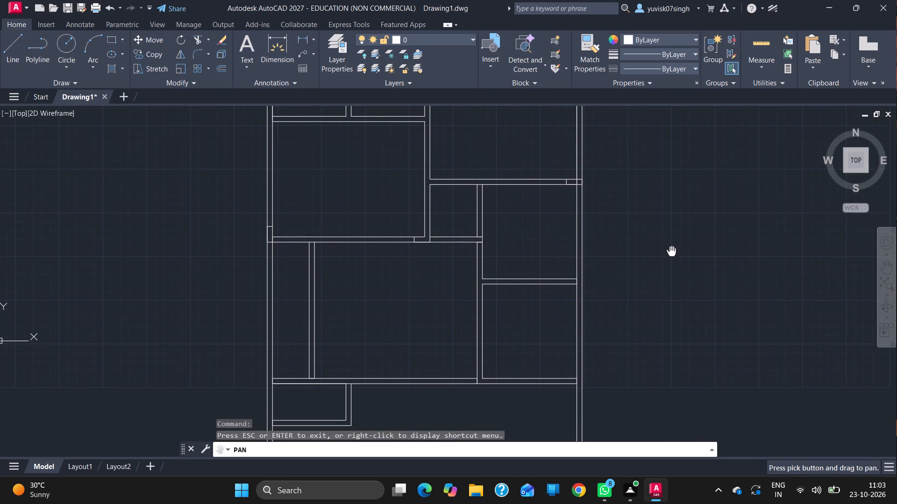
{"action": "left_click_drag", "start_coordinate": [671, 251], "coordinate": [671, 251]}
{"action": "left_click_drag", "start_coordinate": [671, 251], "coordinate": [671, 250]}
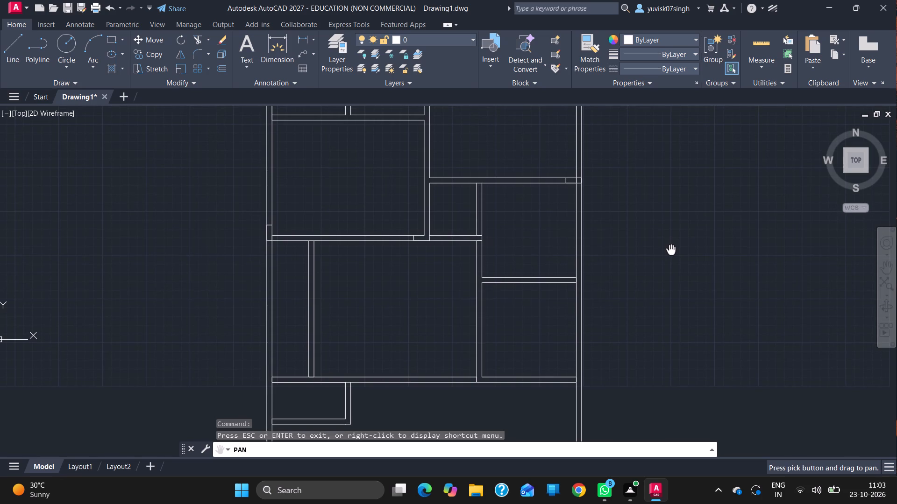
{"action": "left_click_drag", "start_coordinate": [671, 250], "coordinate": [671, 251]}
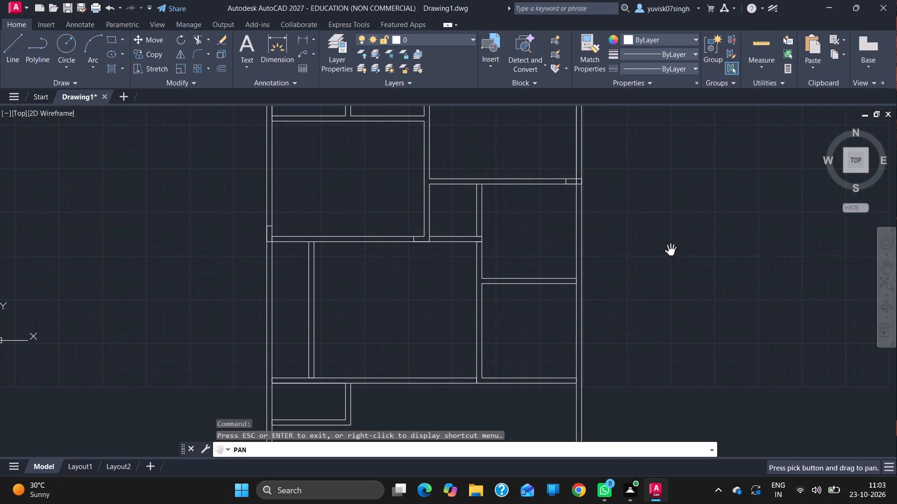
{"action": "key", "text": "Escape"}
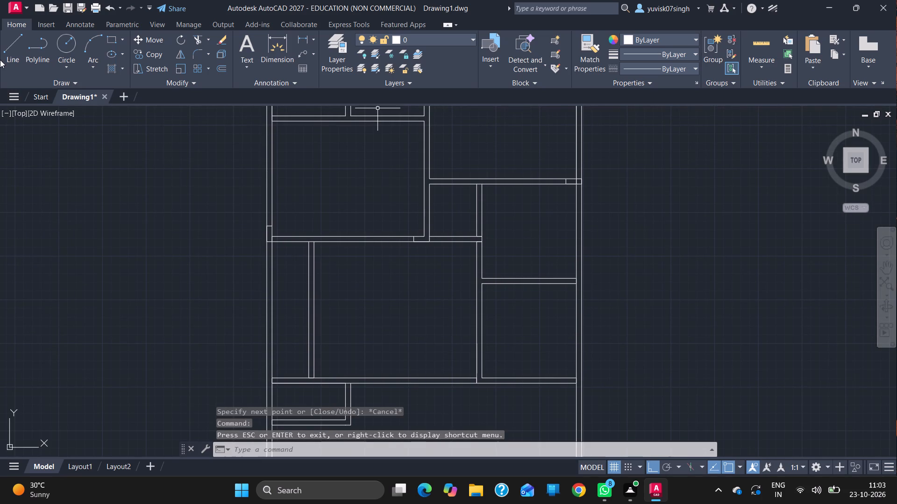
{"action": "left_click", "coordinate": [2, 63]}
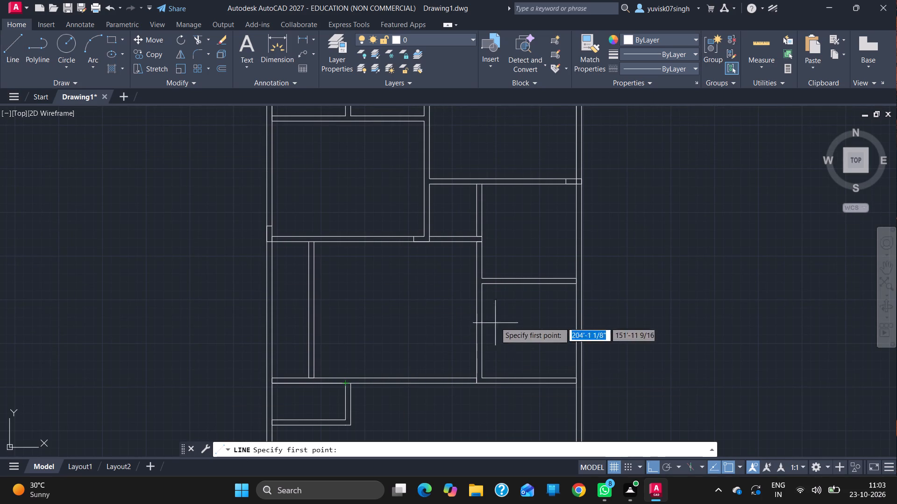
{"action": "left_click_drag", "start_coordinate": [482, 286], "coordinate": [482, 278]}
{"action": "left_click", "coordinate": [482, 278]}
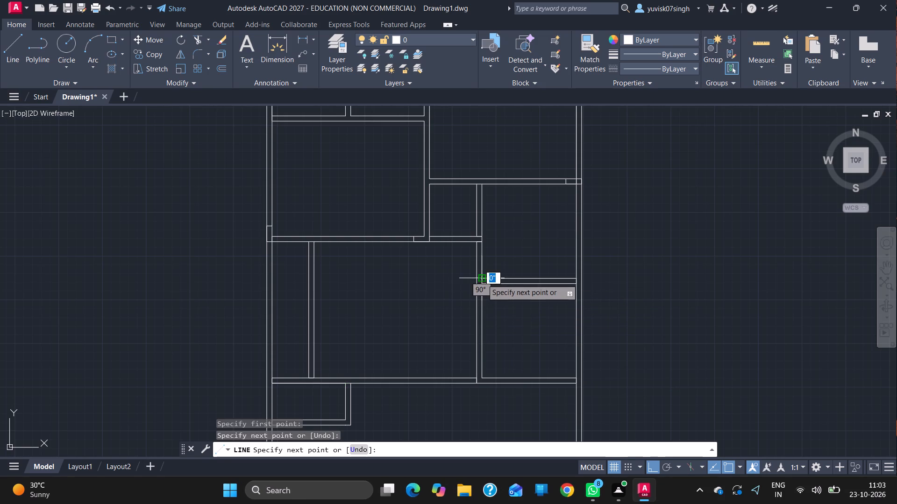
{"action": "left_click", "coordinate": [481, 281]}
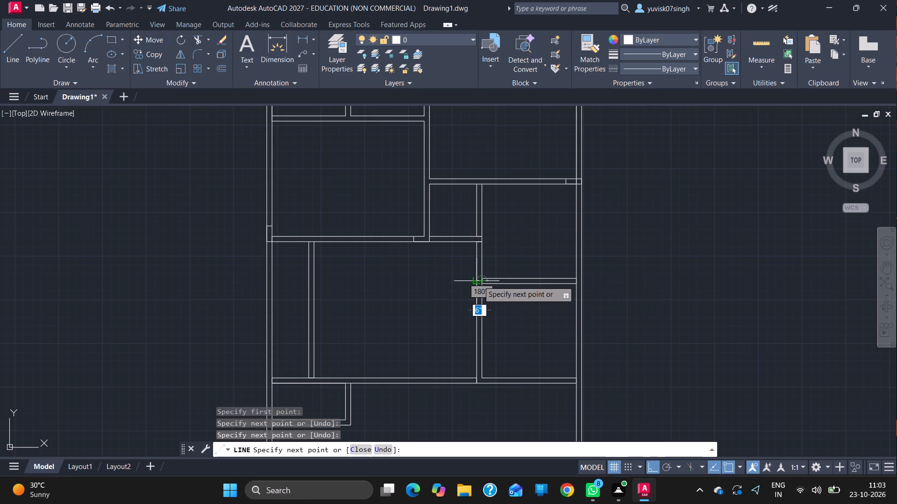
{"action": "left_click", "coordinate": [478, 281]}
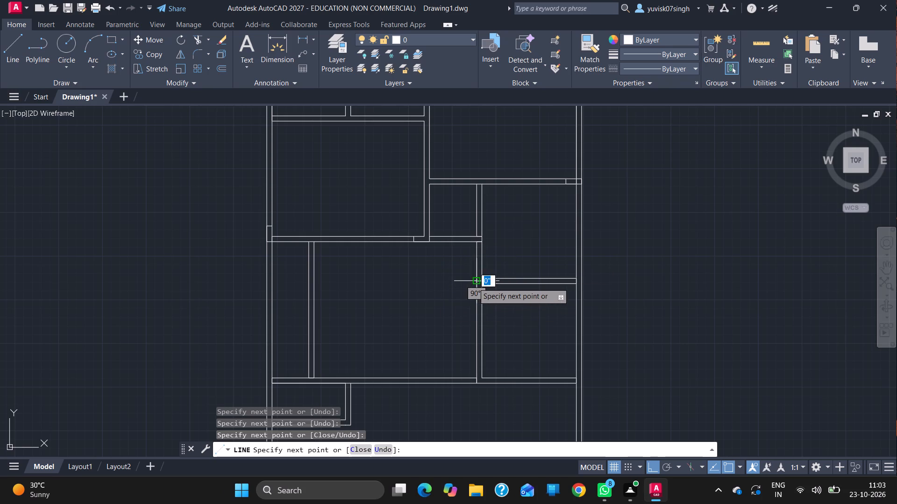
{"action": "left_click", "coordinate": [474, 283]}
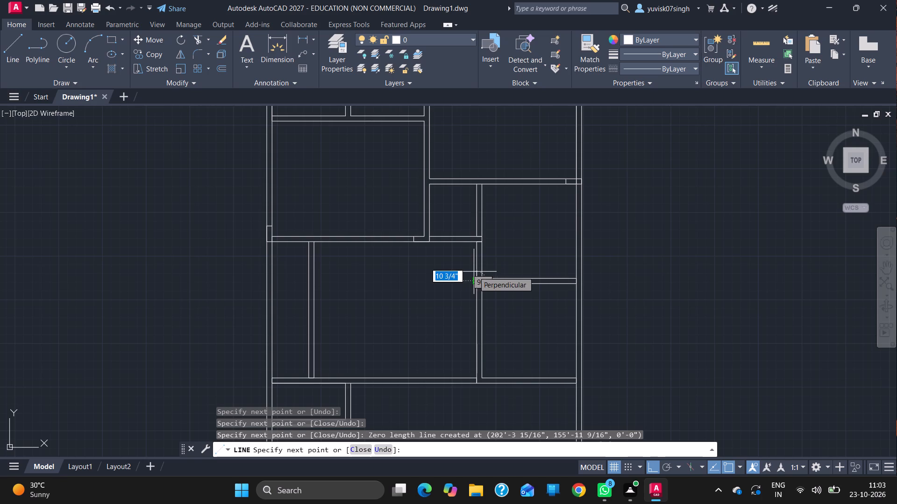
Outline a 6" by 18" column in the vertical partition from that centre line, going 9" up, across, 18" down and back across.
{"action": "key", "text": "9"}
{"action": "key", "text": "Return"}
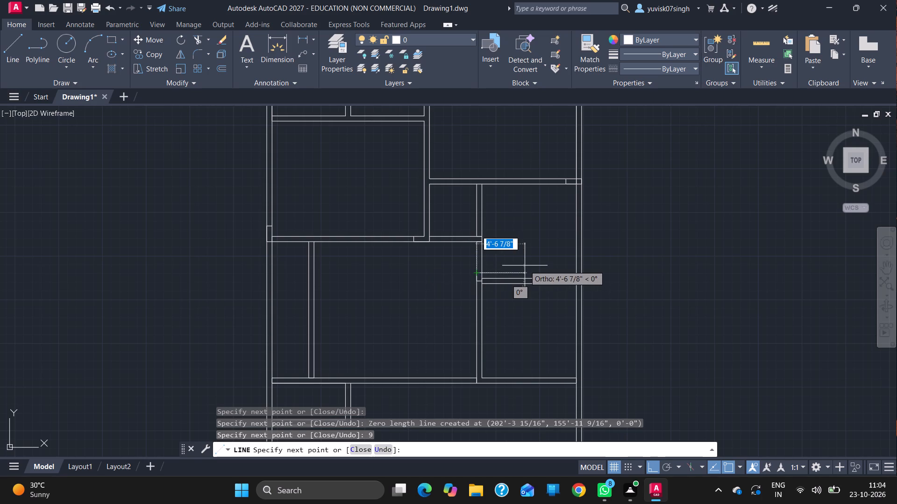
{"action": "left_click", "coordinate": [483, 270]}
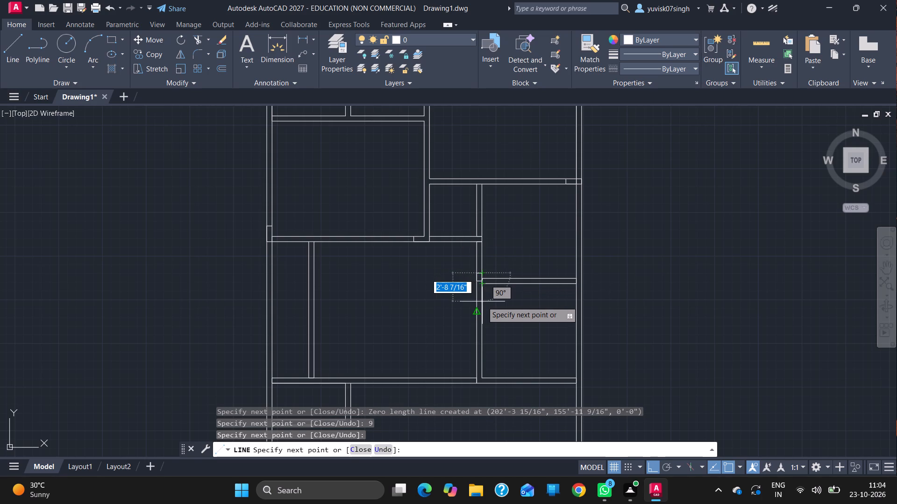
{"action": "key", "text": "1"}
{"action": "key", "text": "BackSpace"}
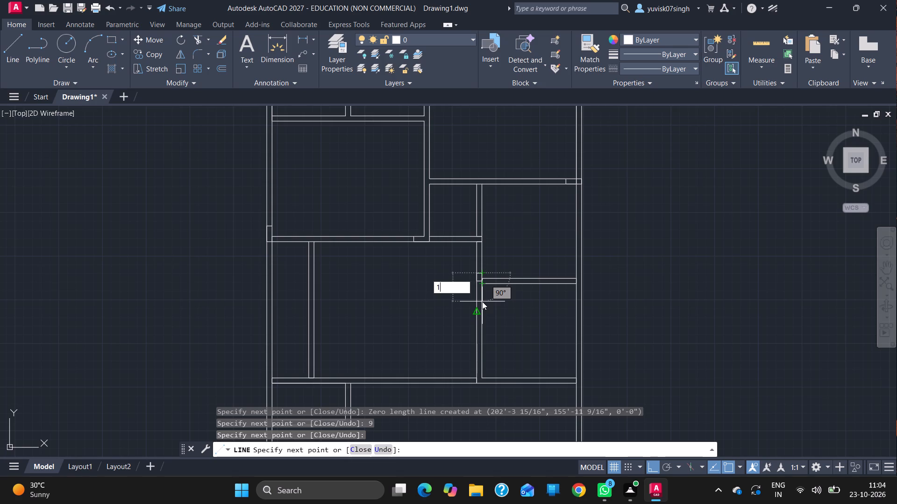
{"action": "type", "text": "18"}
{"action": "key", "text": "Return"}
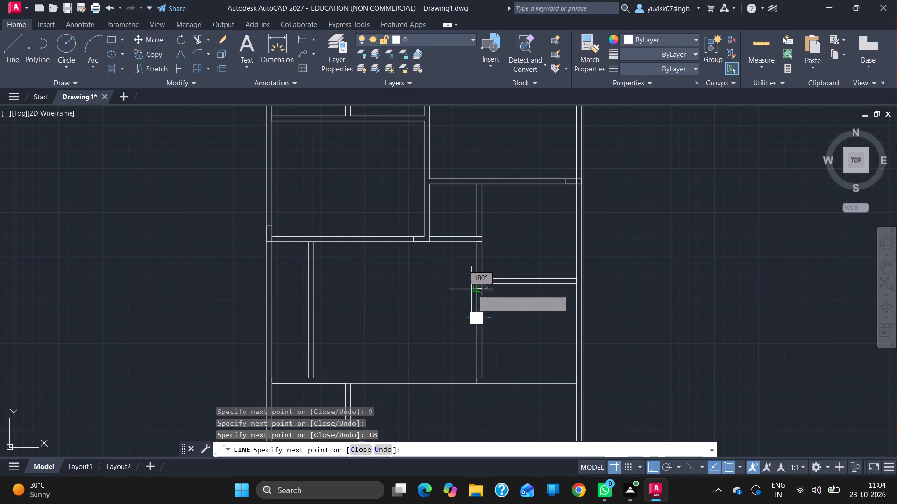
{"action": "left_click", "coordinate": [475, 292]}
{"action": "key", "text": "Escape"}
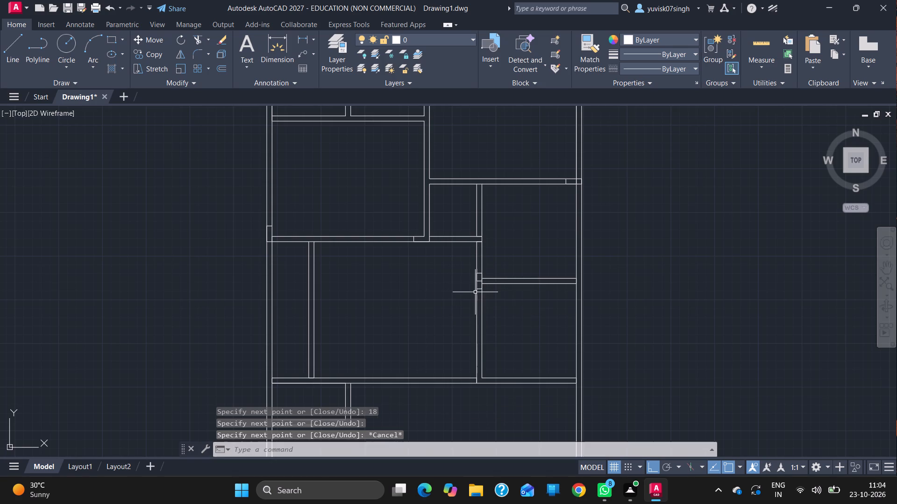
Erase the centre line inside the new column outline.
{"action": "left_click", "coordinate": [479, 282]}
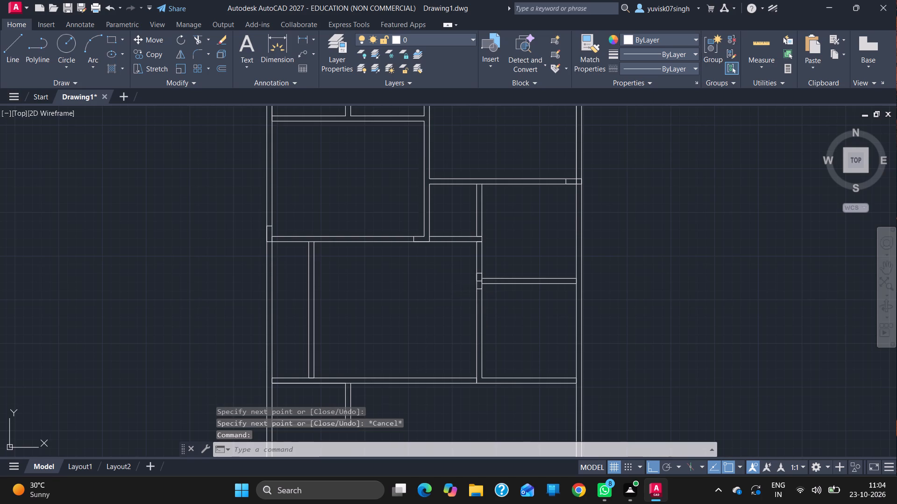
{"action": "key", "text": "Delete"}
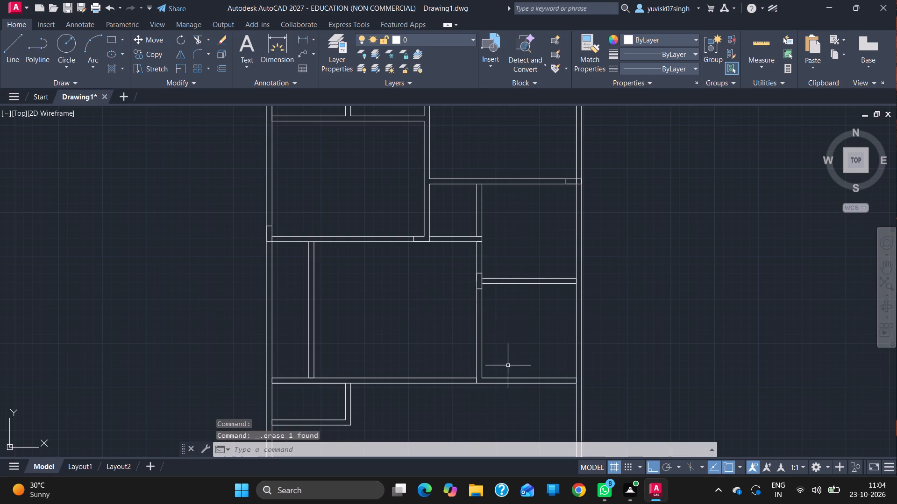
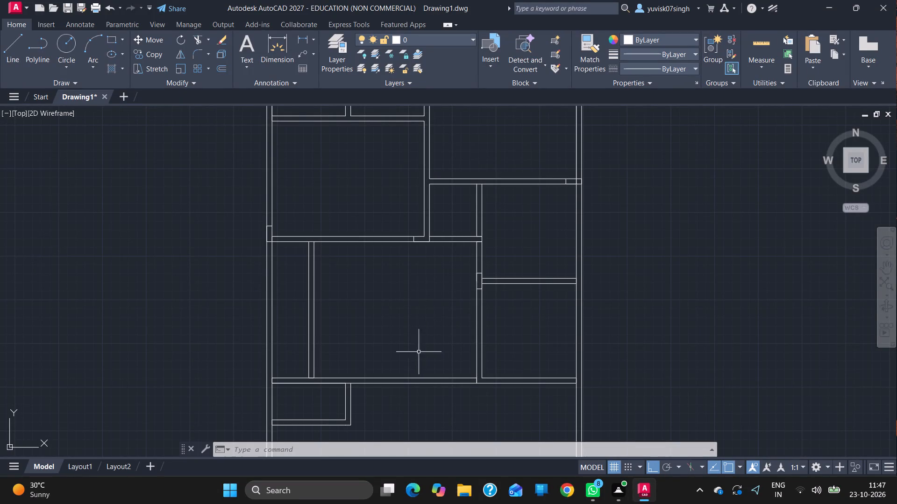
Outline a 6" by 1'6" column in the lower horizontal partition, starting 2" left of the lower vertical partition's left line and running right.
{"action": "left_click", "coordinate": [5, 52]}
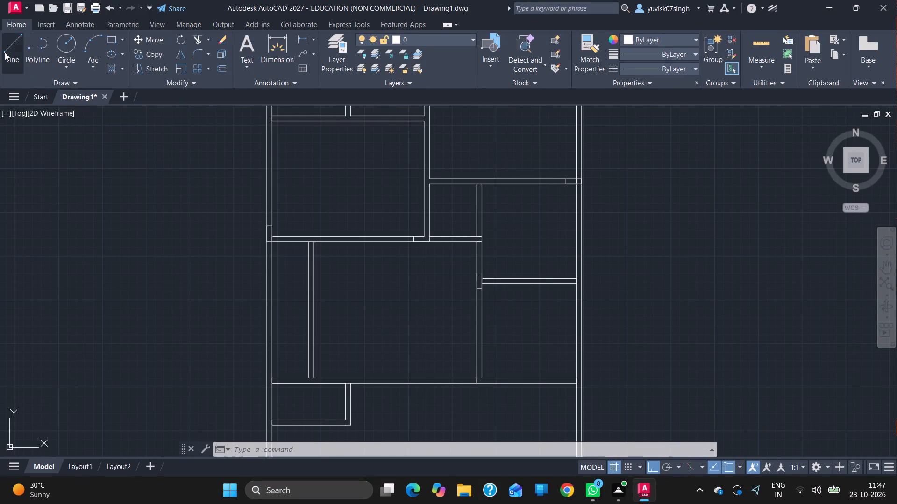
{"action": "left_click", "coordinate": [475, 376]}
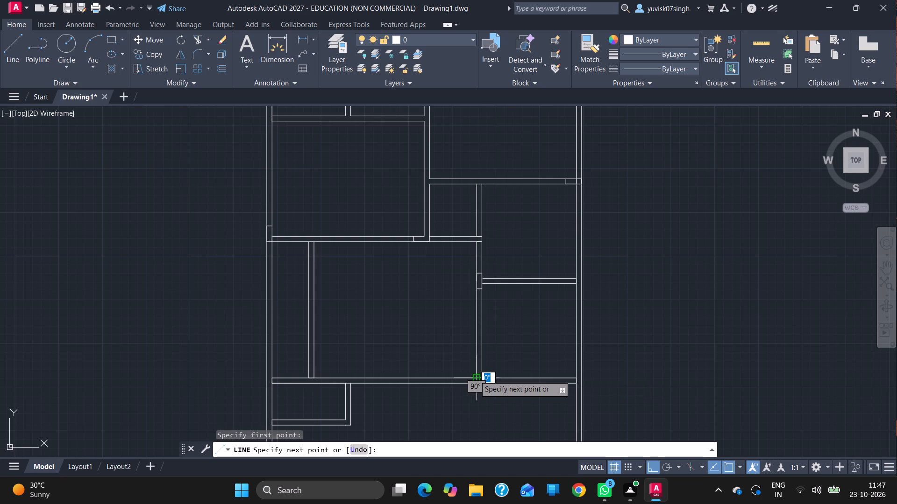
{"action": "key", "text": "2"}
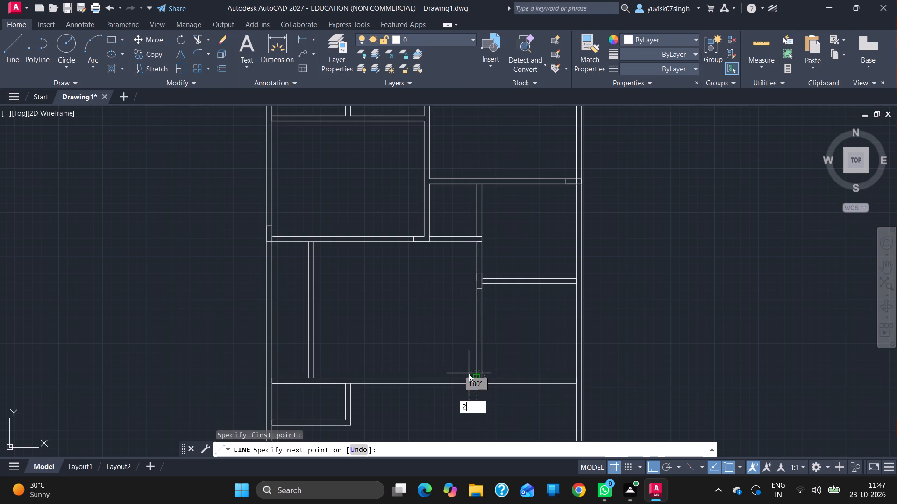
{"action": "key", "text": "Return"}
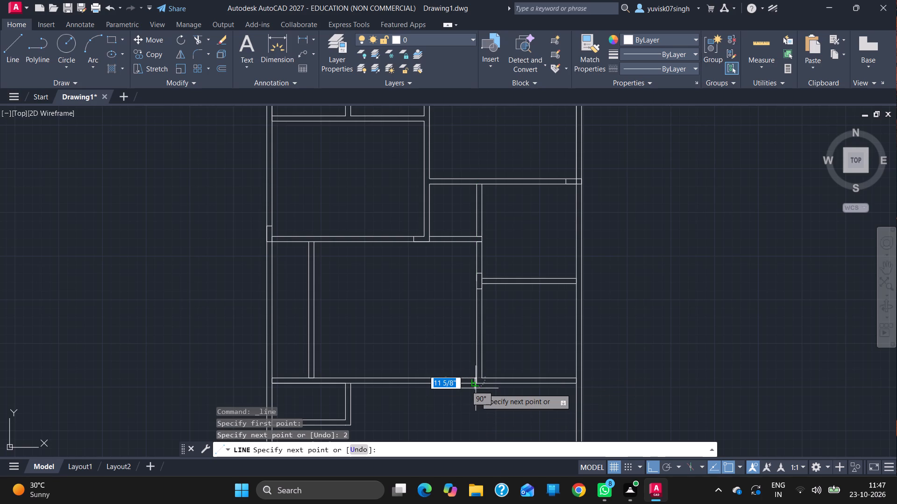
{"action": "scroll", "coordinate": [476, 388], "scroll_direction": "up", "scroll_amount": 4, "text": "ctrl"}
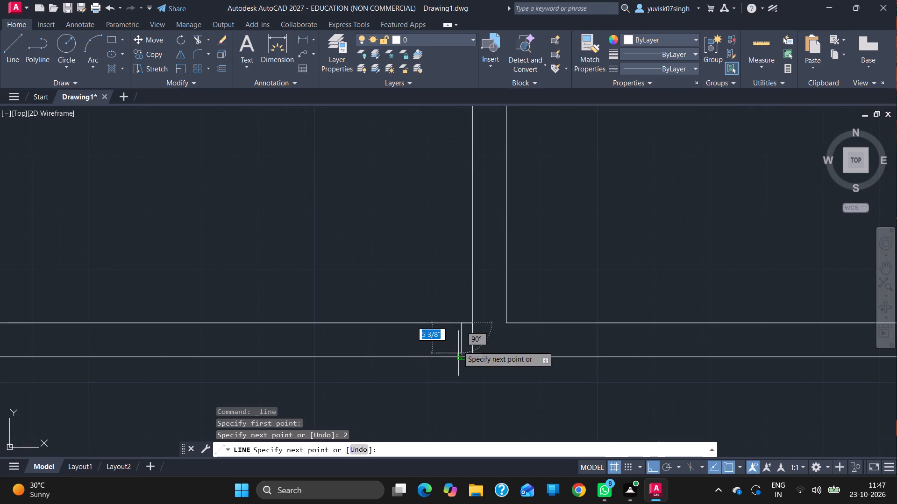
{"action": "left_click_drag", "start_coordinate": [459, 356], "coordinate": [586, 346]}
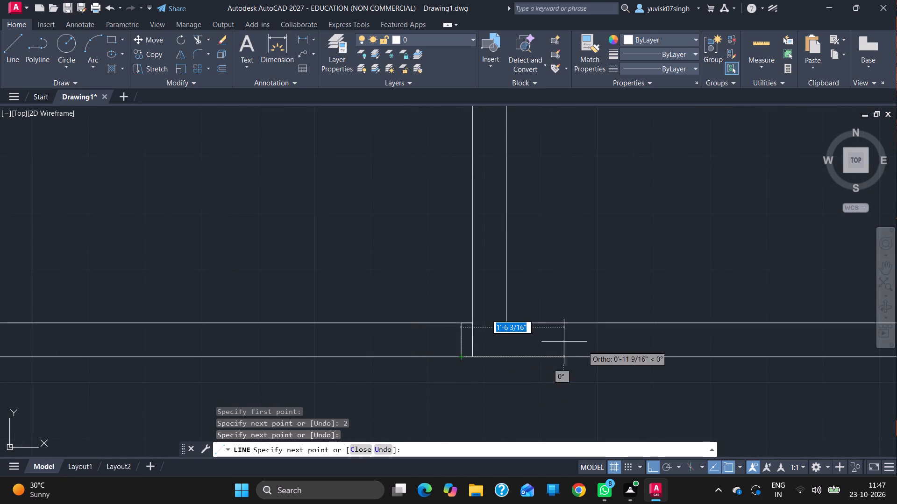
{"action": "left_click_drag", "start_coordinate": [586, 346], "coordinate": [586, 347]}
{"action": "key", "text": "1"}
{"action": "type", "text": "'6"}
{"action": "key", "text": "Return"}
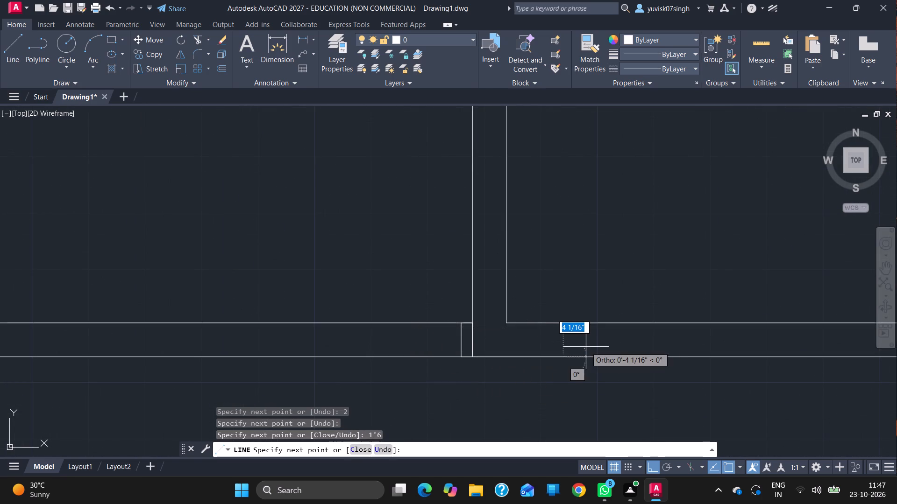
{"action": "left_click", "coordinate": [562, 321]}
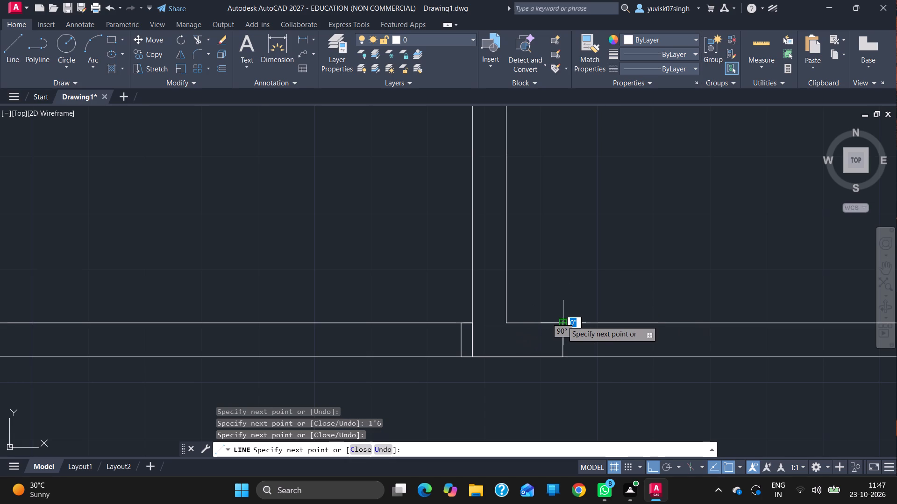
{"action": "key", "text": "Escape"}
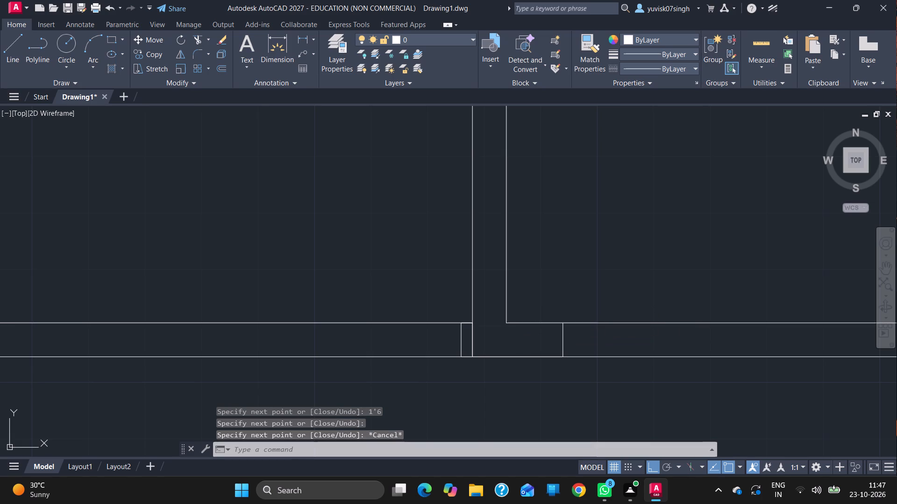
Trim away the vertical partition line segments that cross the inside of the new column.
{"action": "type", "text": "tr"}
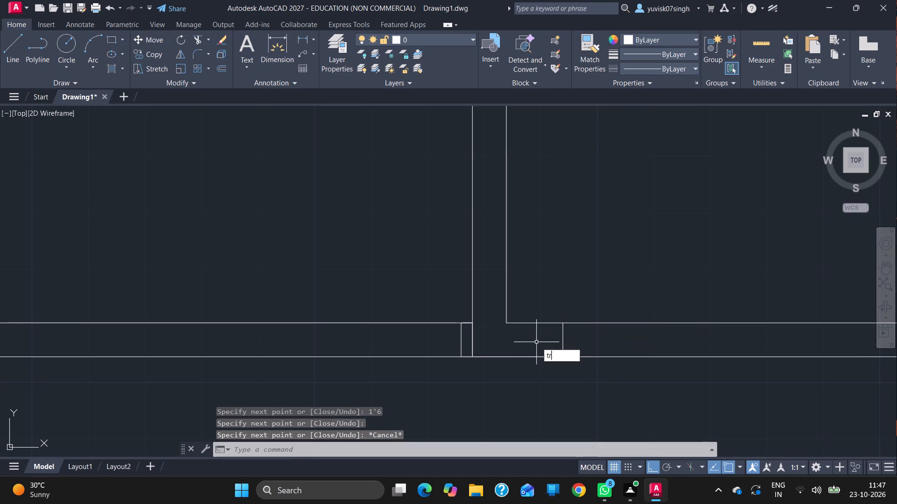
{"action": "key", "text": "Return"}
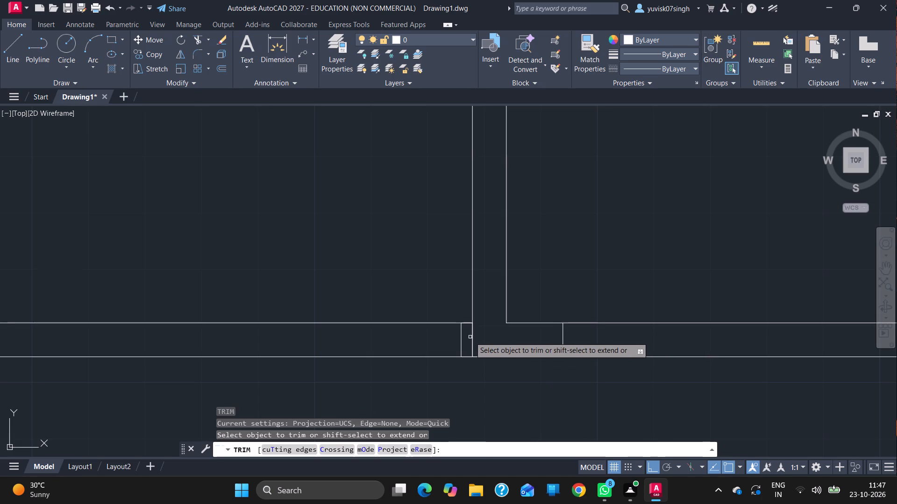
{"action": "left_click", "coordinate": [471, 339]}
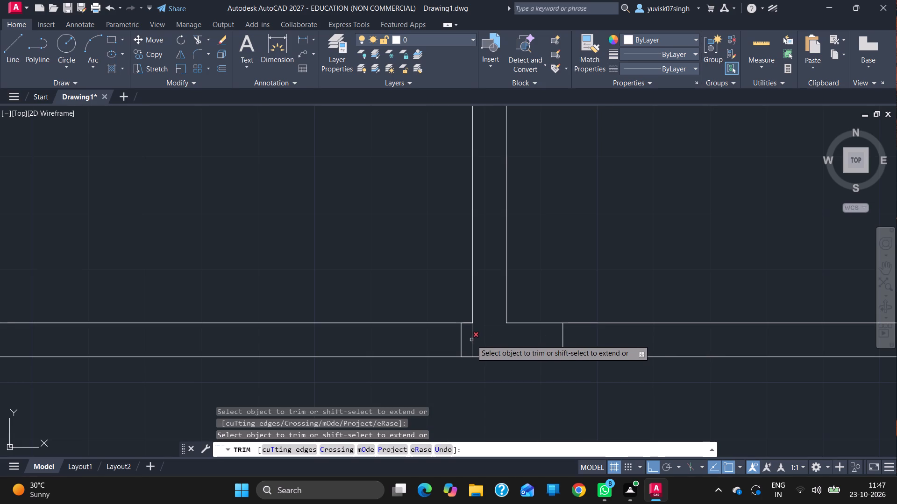
{"action": "left_click", "coordinate": [472, 340]}
Draw a 6" line across the foot of the vertical partition to close the column's upper edge.
{"action": "left_click", "coordinate": [17, 38]}
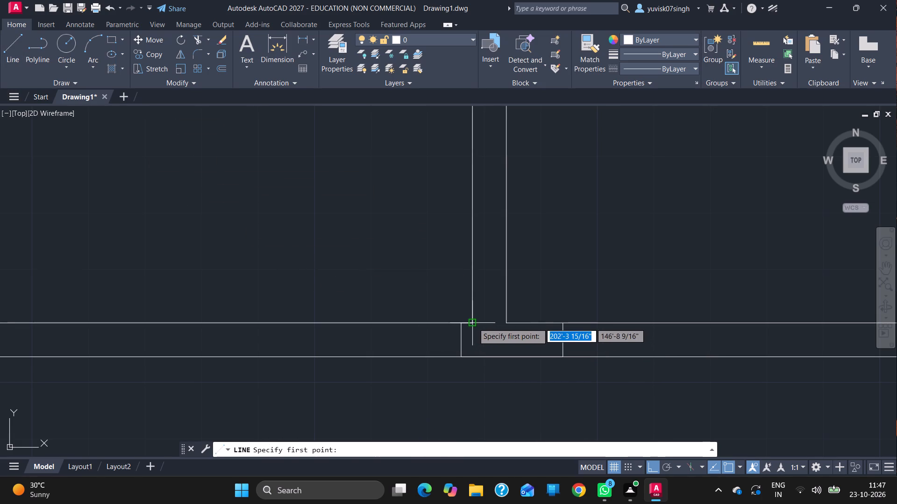
{"action": "left_click_drag", "start_coordinate": [473, 323], "coordinate": [503, 323]}
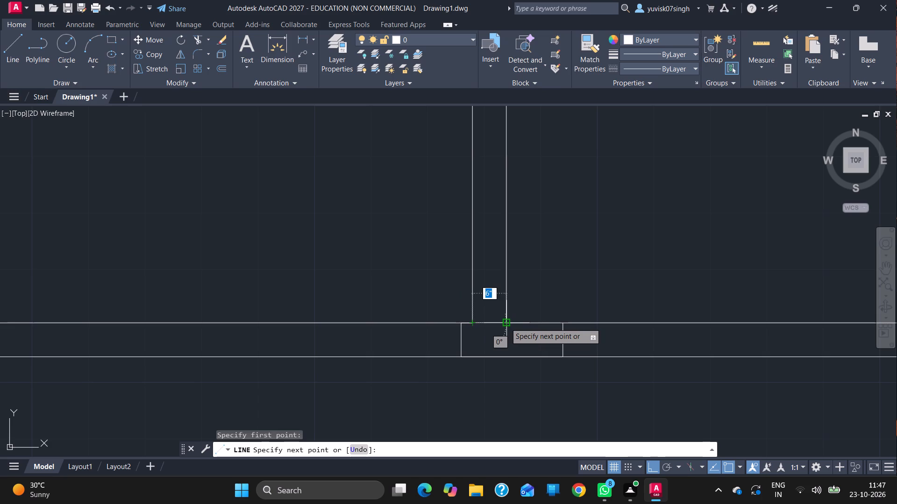
{"action": "left_click", "coordinate": [505, 323]}
{"action": "key", "text": "Escape"}
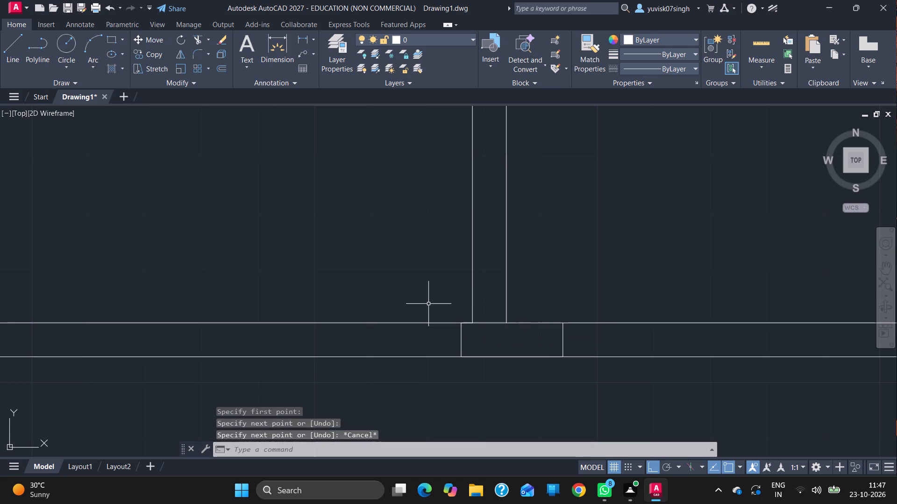
Outline a 6" by 1'6" column in the left-hand vertical partition, running up from the lower line of the lower horizontal partition.
{"action": "scroll", "coordinate": [428, 304], "scroll_direction": "down", "scroll_amount": 2, "text": "ctrl"}
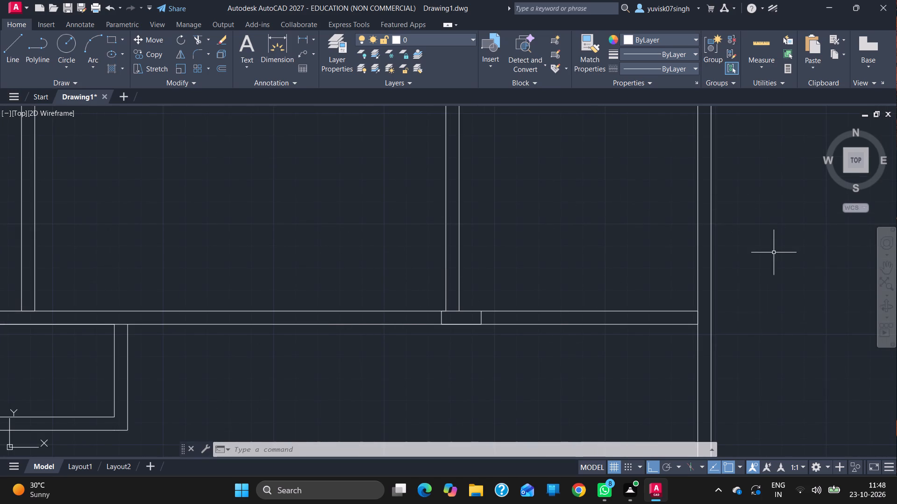
{"action": "scroll", "coordinate": [560, 306], "scroll_direction": "down", "scroll_amount": 2, "text": "ctrl"}
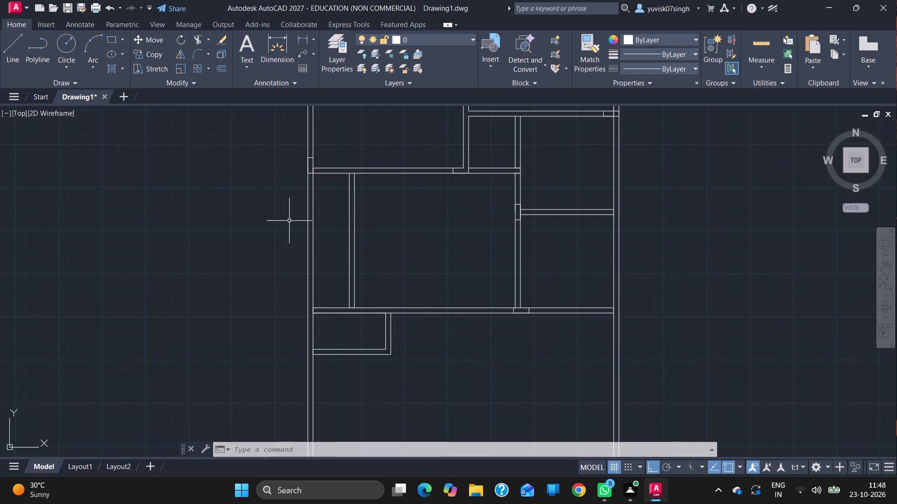
{"action": "left_click", "coordinate": [17, 39]}
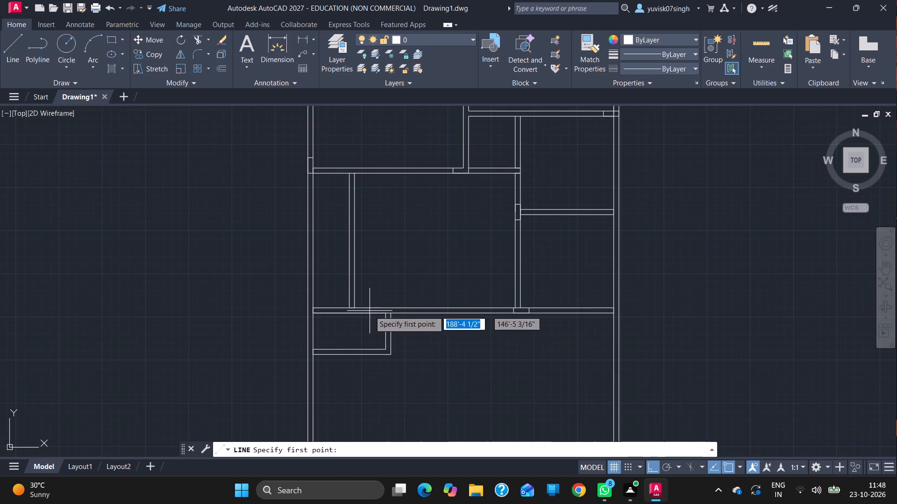
{"action": "left_click_drag", "start_coordinate": [349, 307], "coordinate": [346, 318]}
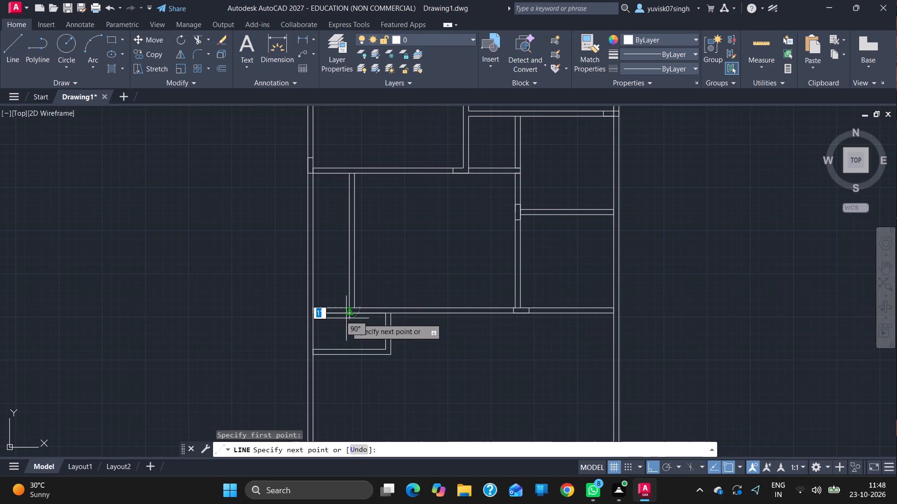
{"action": "left_click_drag", "start_coordinate": [346, 318], "coordinate": [348, 312]}
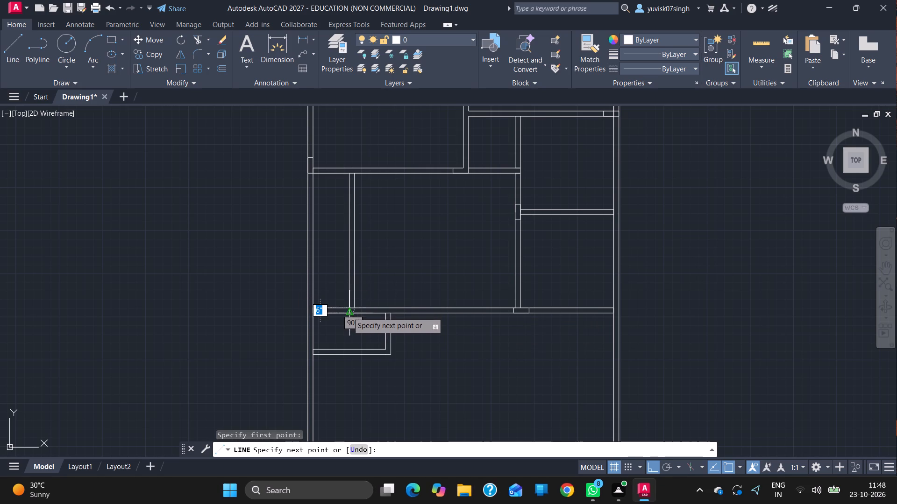
{"action": "left_click_drag", "start_coordinate": [348, 312], "coordinate": [348, 313]}
{"action": "left_click", "coordinate": [348, 313]}
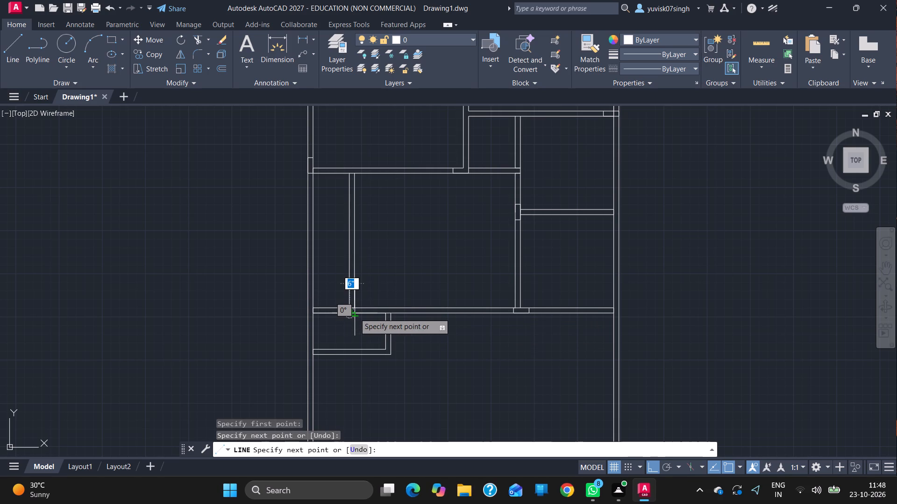
{"action": "left_click", "coordinate": [355, 313]}
{"action": "key", "text": "1"}
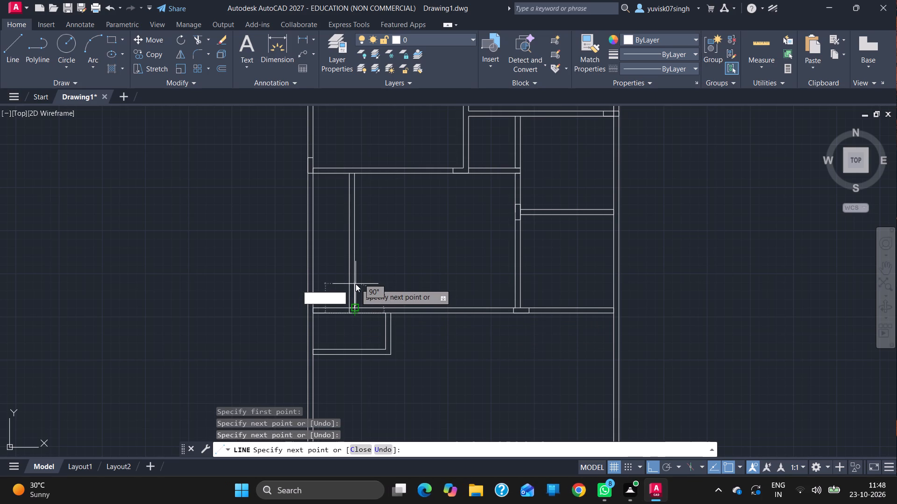
{"action": "type", "text": "'6"}
{"action": "key", "text": "Return"}
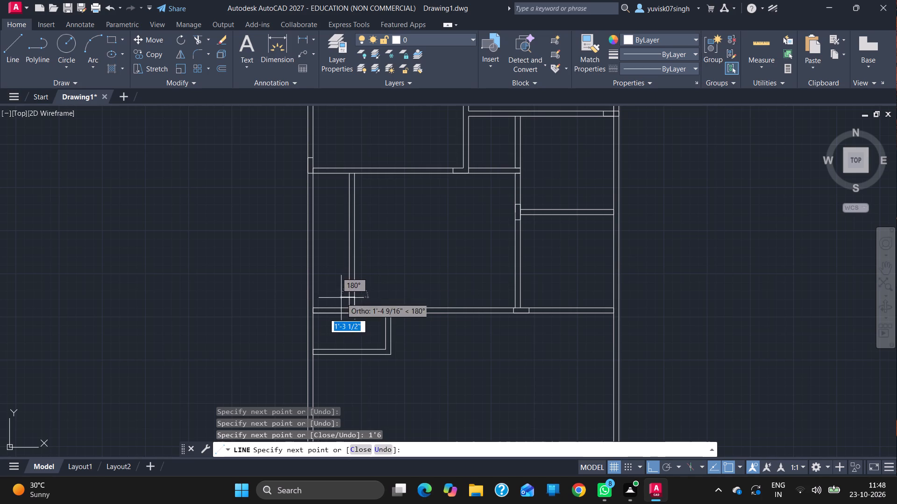
{"action": "left_click", "coordinate": [347, 297]}
{"action": "key", "text": "Escape"}
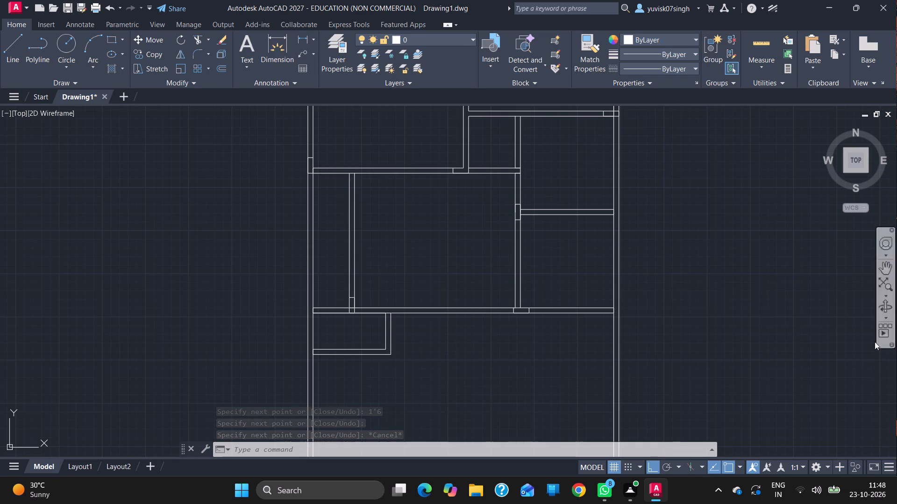
Outline a 6" by 1'6" column in the house's right wall, running down from the upper line of the lower horizontal partition.
{"action": "left_click", "coordinate": [881, 269]}
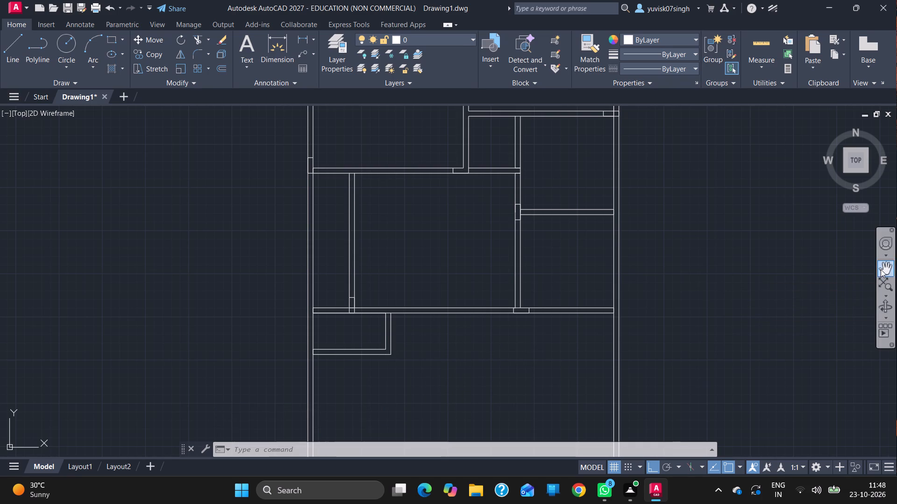
{"action": "left_click_drag", "start_coordinate": [736, 309], "coordinate": [599, 255]}
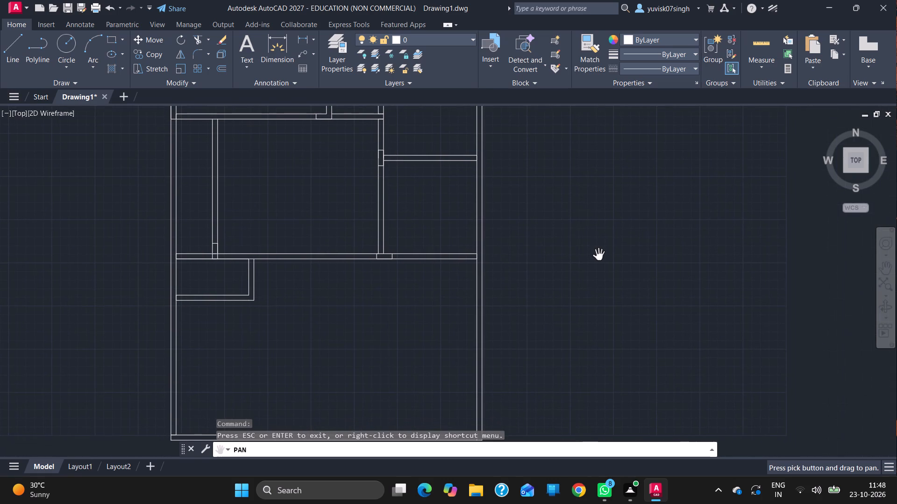
{"action": "key", "text": "Escape"}
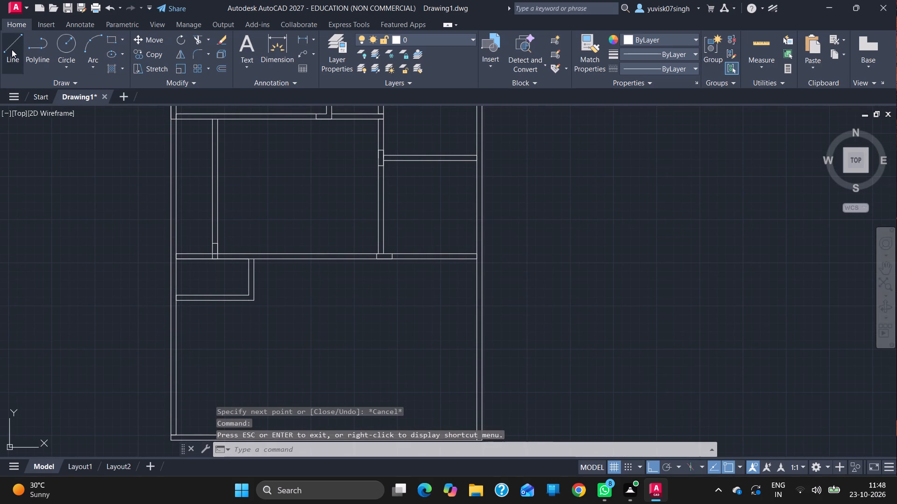
{"action": "left_click", "coordinate": [12, 49]}
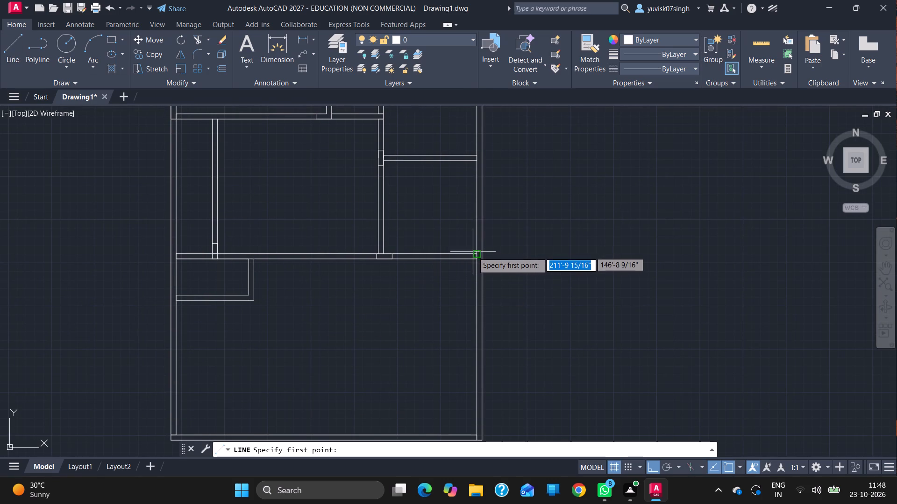
{"action": "left_click_drag", "start_coordinate": [476, 253], "coordinate": [481, 253]}
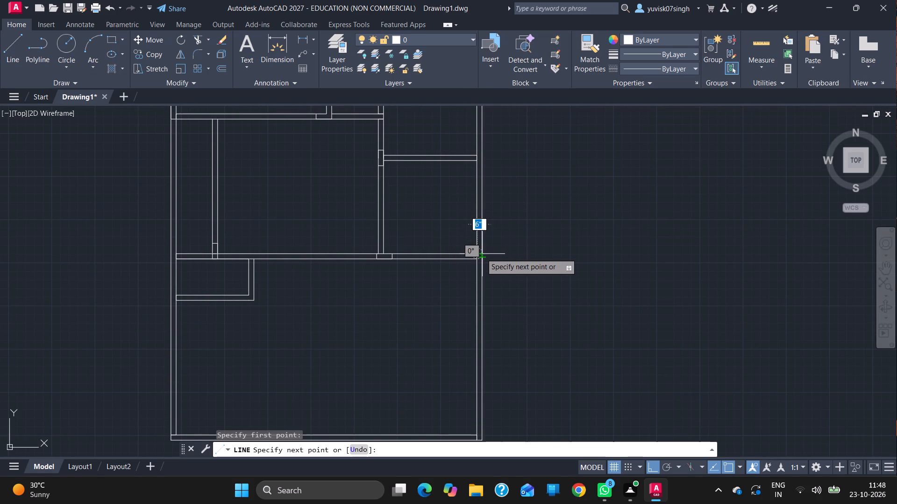
{"action": "left_click_drag", "start_coordinate": [481, 253], "coordinate": [482, 305]}
{"action": "key", "text": "1"}
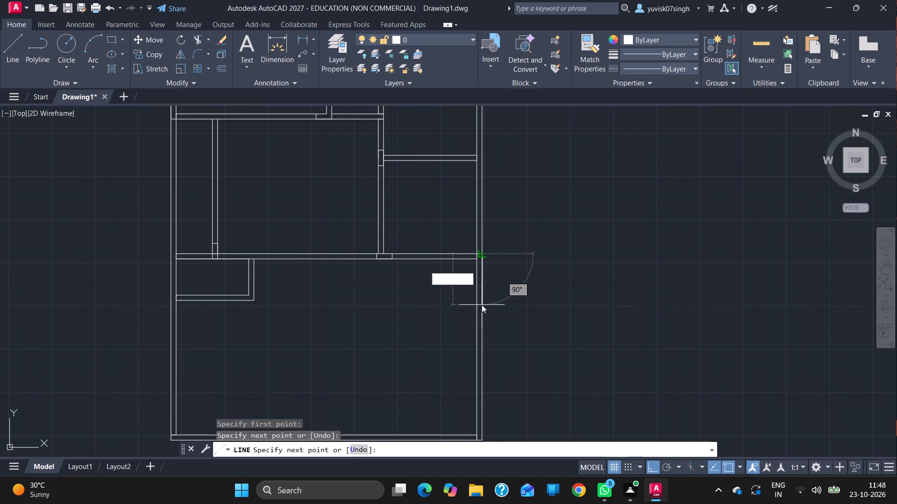
{"action": "type", "text": "'6"}
{"action": "key", "text": "Return"}
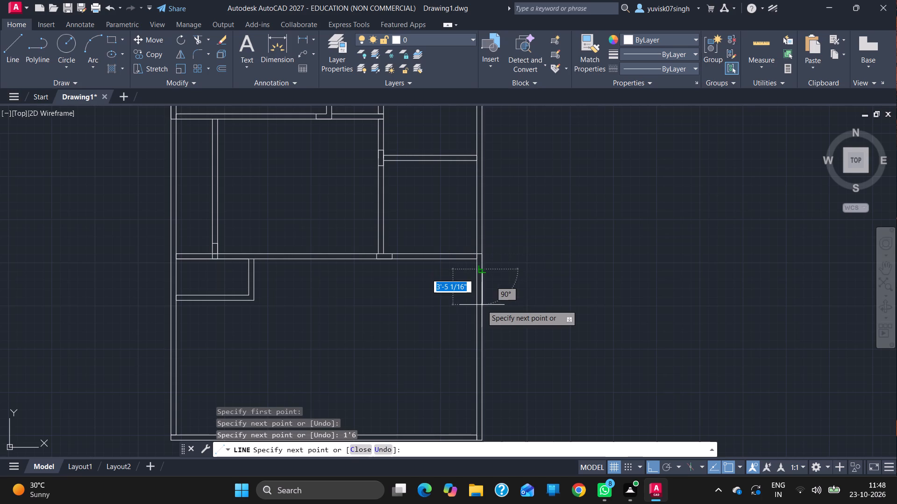
{"action": "left_click", "coordinate": [474, 268]}
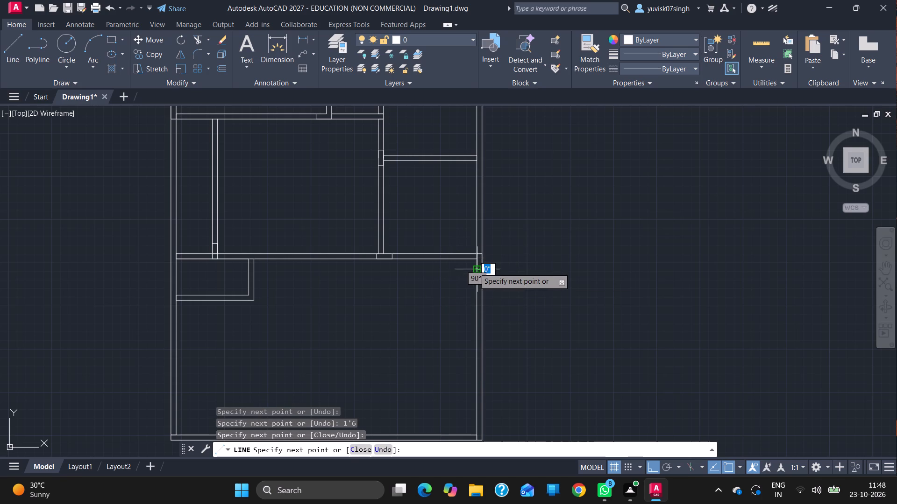
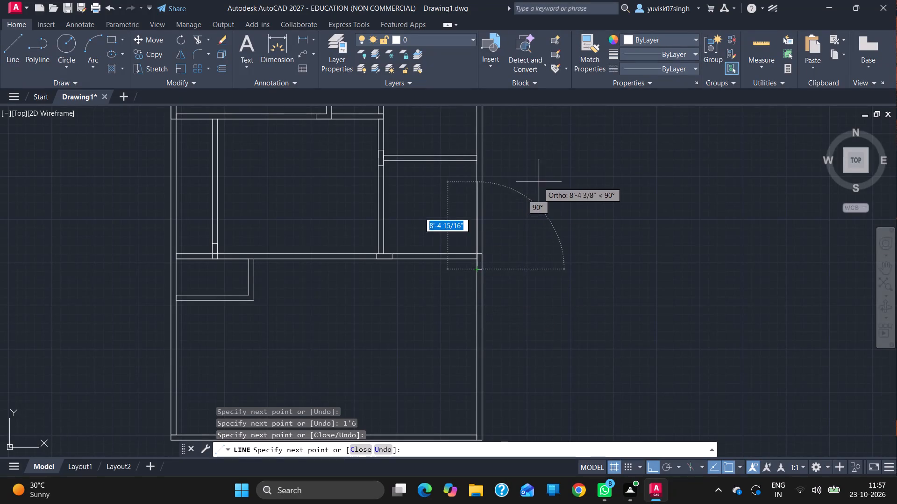
Close the right-wall column outline by drawing its lower edge across to the wall's outer line.
{"action": "left_click", "coordinate": [483, 266]}
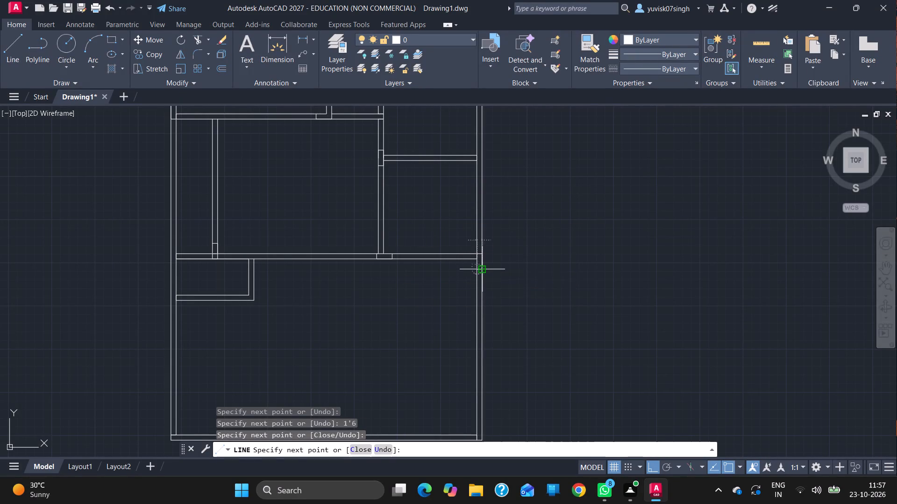
{"action": "key", "text": "Escape"}
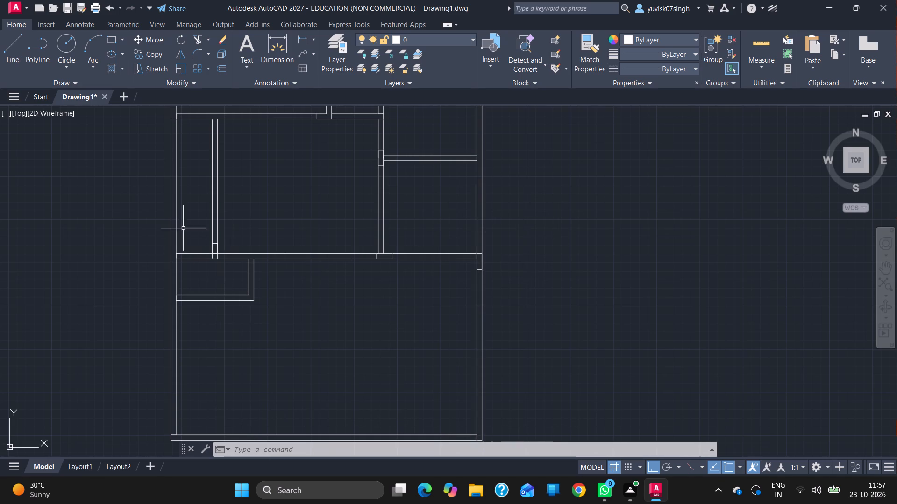
Draw a line along the lower partition's lower face from the column to the right wall, and from its midpoint about 12' straight down.
{"action": "left_click", "coordinate": [16, 56]}
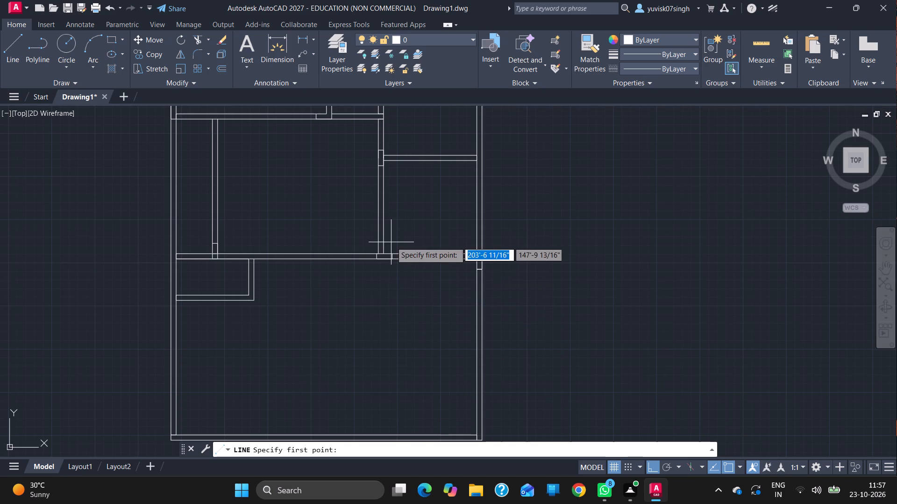
{"action": "left_click", "coordinate": [395, 259]}
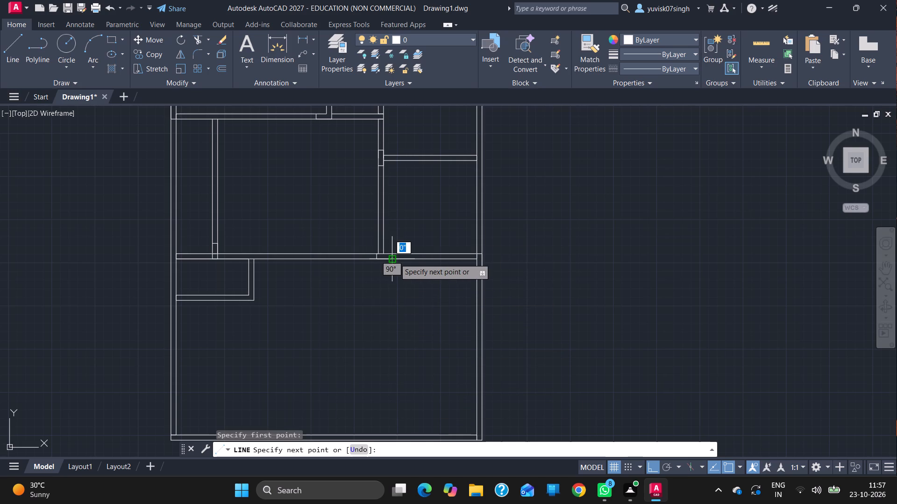
{"action": "left_click", "coordinate": [475, 259]}
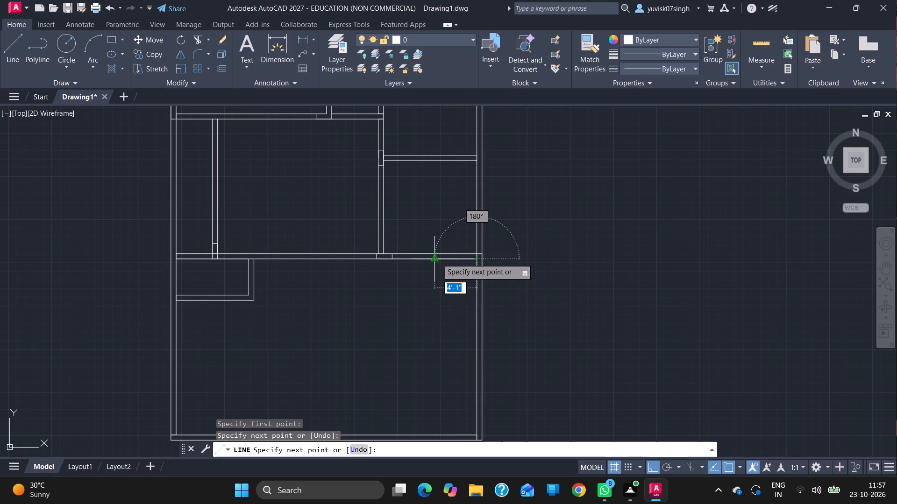
{"action": "left_click", "coordinate": [437, 258]}
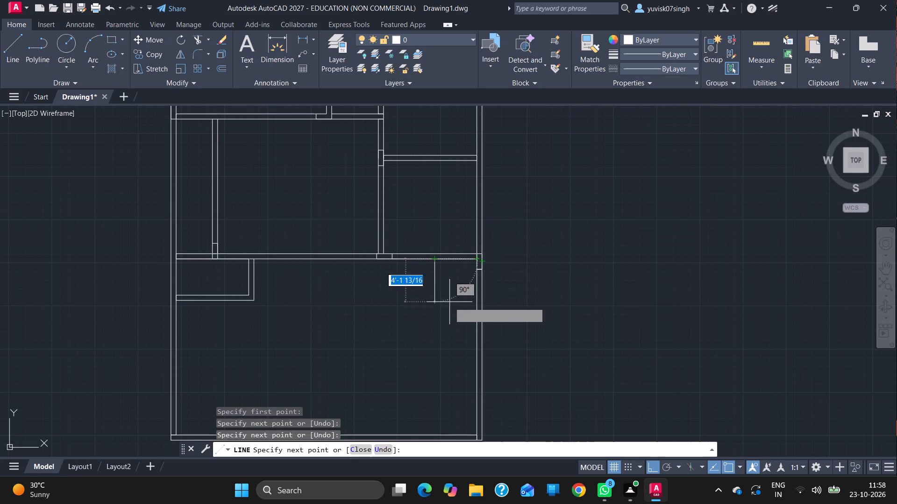
{"action": "left_click", "coordinate": [439, 386]}
{"action": "key", "text": "Escape"}
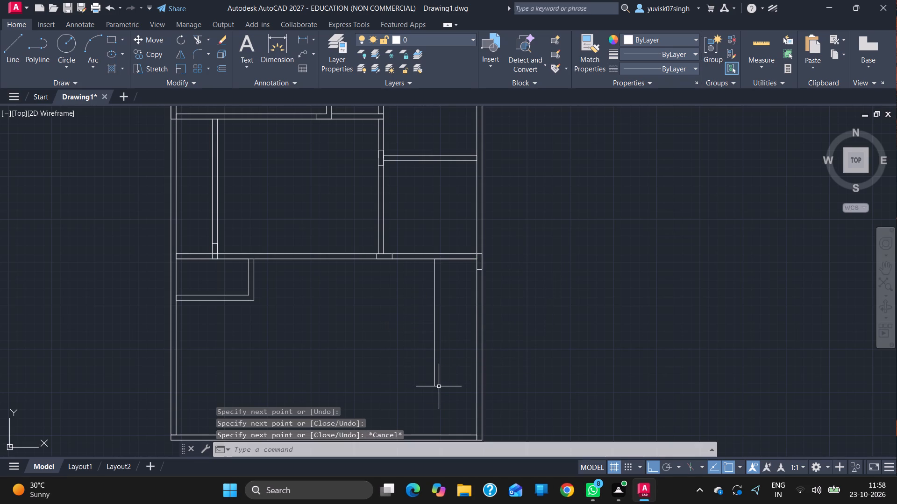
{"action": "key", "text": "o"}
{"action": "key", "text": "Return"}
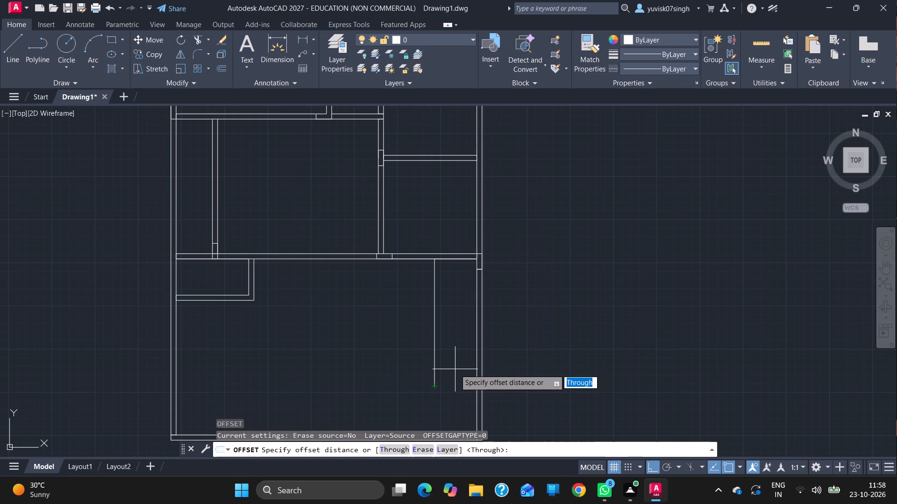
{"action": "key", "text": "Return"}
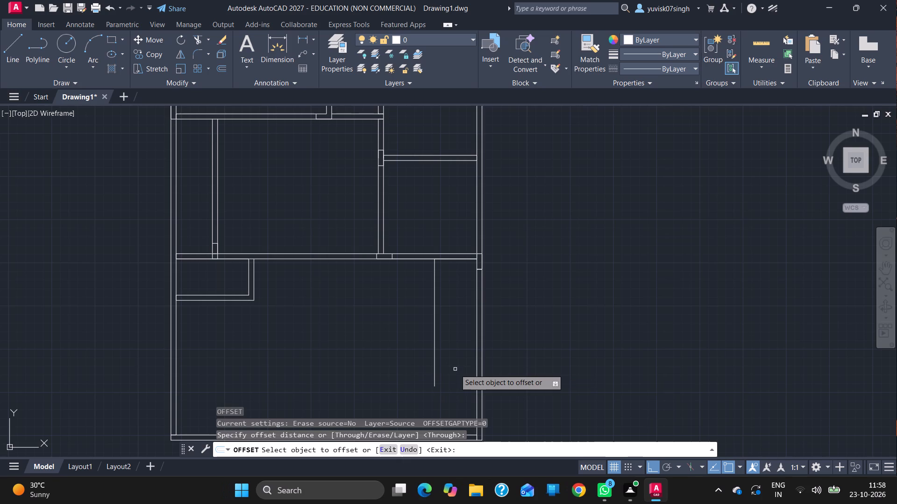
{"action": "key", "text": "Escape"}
Offset the new vertical line below the lower partition by 1" to both sides.
{"action": "key", "text": "o"}
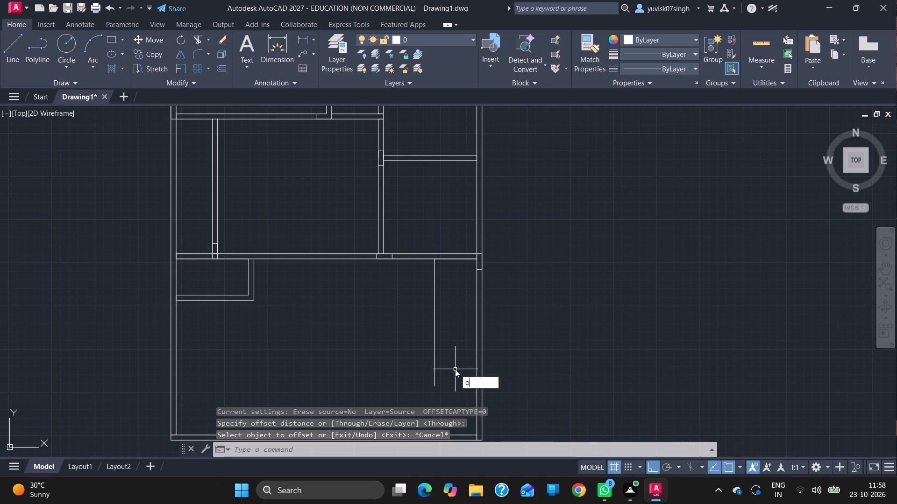
{"action": "key", "text": "Return"}
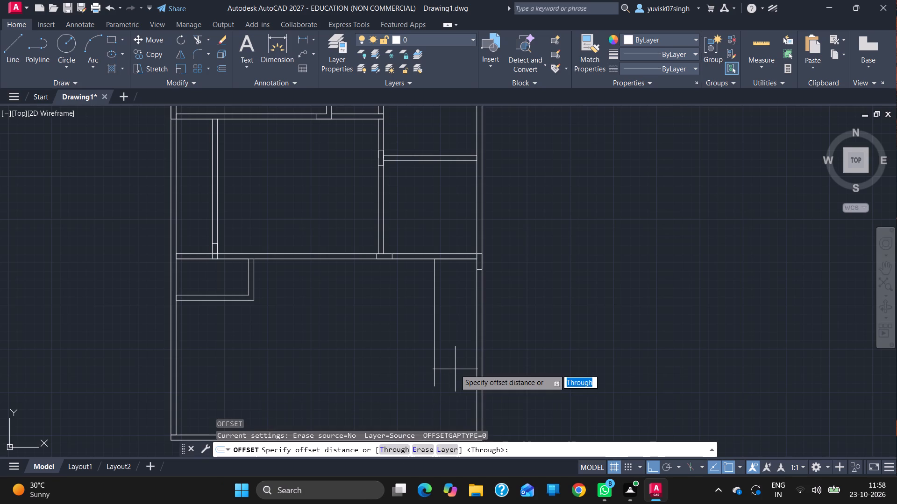
{"action": "key", "text": "1"}
{"action": "key", "text": "Return"}
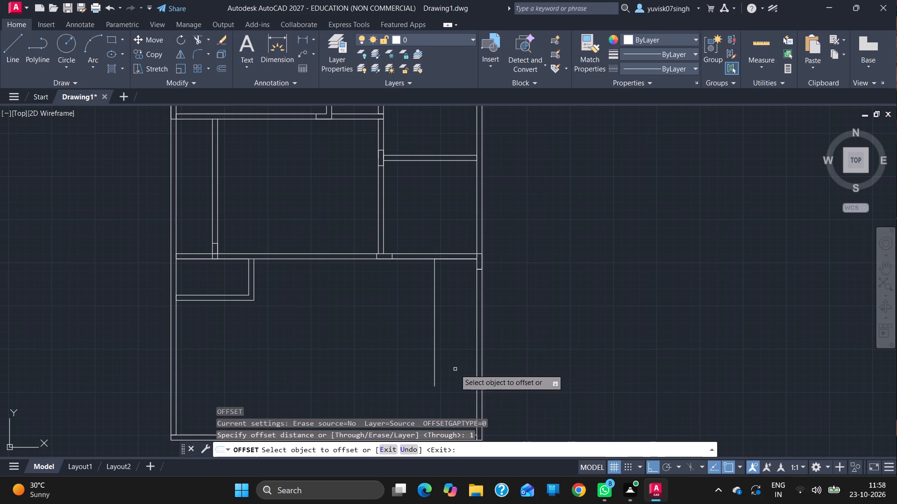
{"action": "left_click", "coordinate": [433, 332]}
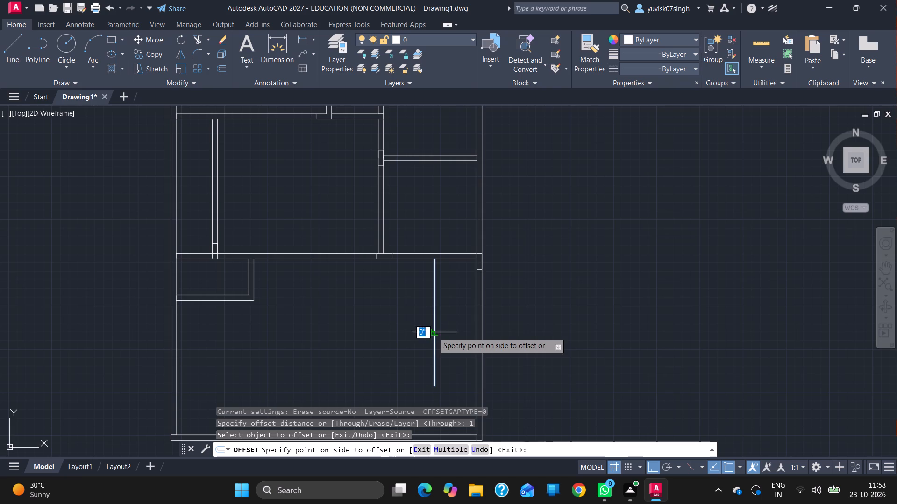
{"action": "left_click", "coordinate": [452, 331]}
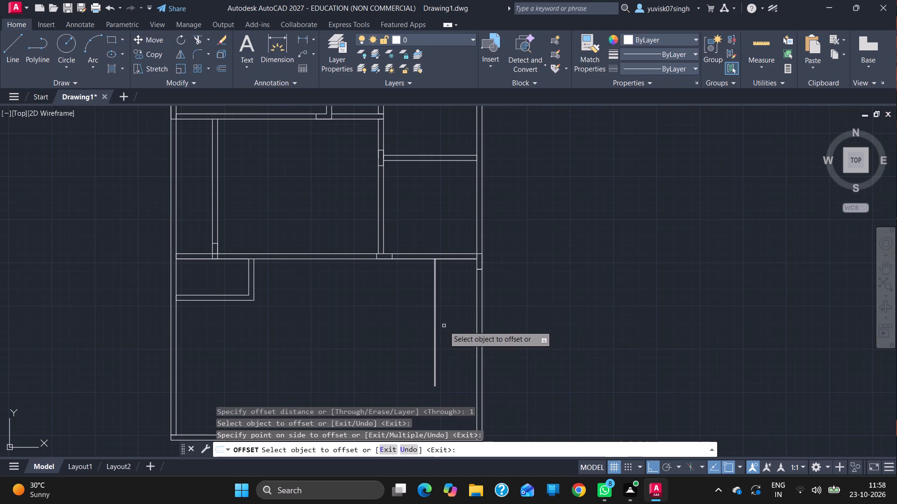
{"action": "scroll", "coordinate": [444, 326], "scroll_direction": "up", "scroll_amount": 2, "text": "ctrl"}
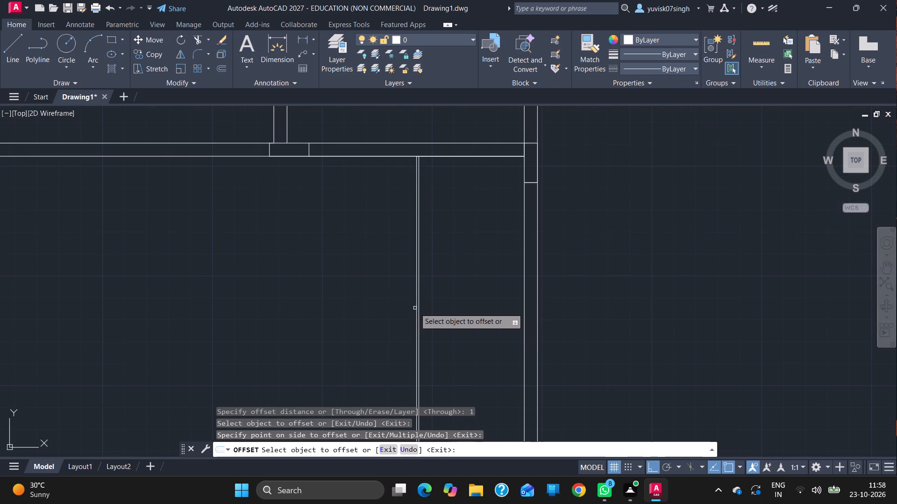
{"action": "left_click", "coordinate": [415, 308]}
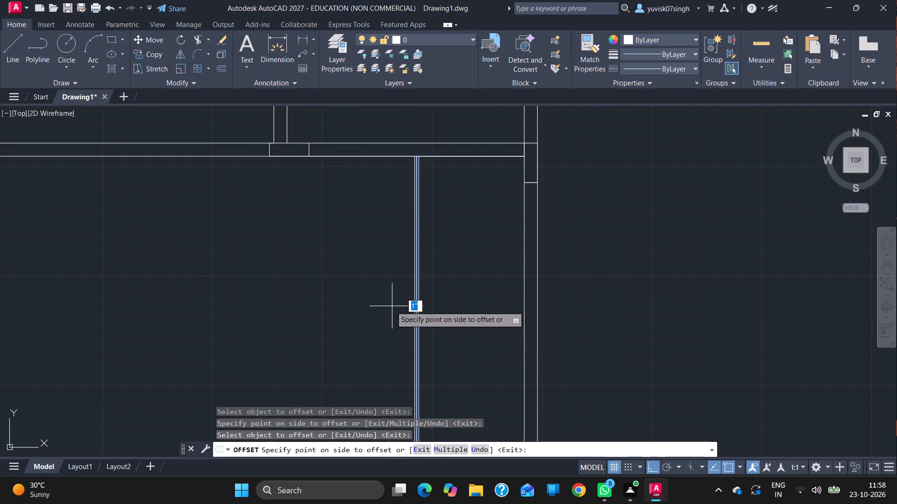
{"action": "left_click", "coordinate": [391, 306]}
{"action": "scroll", "coordinate": [391, 306], "scroll_direction": "down", "scroll_amount": 2, "text": "ctrl"}
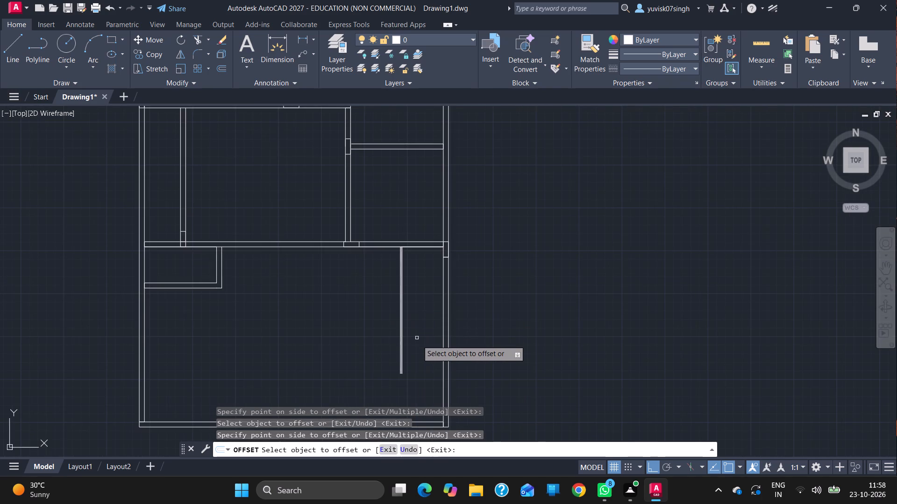
{"action": "key", "text": "Escape"}
Delete the middle one of the three closely spaced vertical lines.
{"action": "scroll", "coordinate": [417, 343], "scroll_direction": "up", "scroll_amount": 1, "text": "ctrl"}
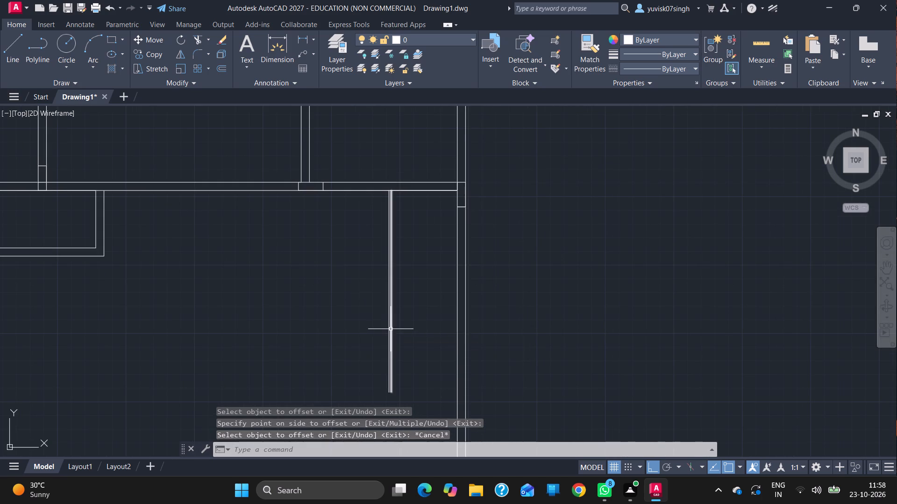
{"action": "scroll", "coordinate": [371, 329], "scroll_direction": "up", "scroll_amount": 3, "text": "ctrl"}
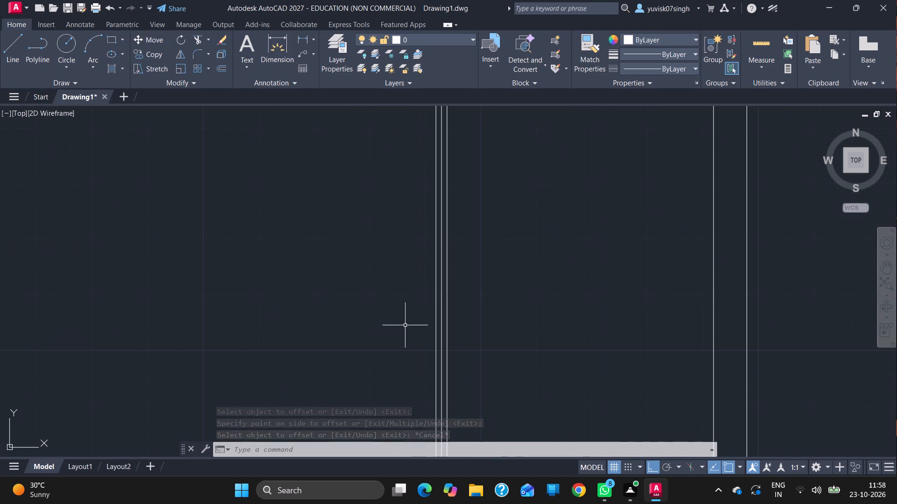
{"action": "left_click", "coordinate": [442, 319]}
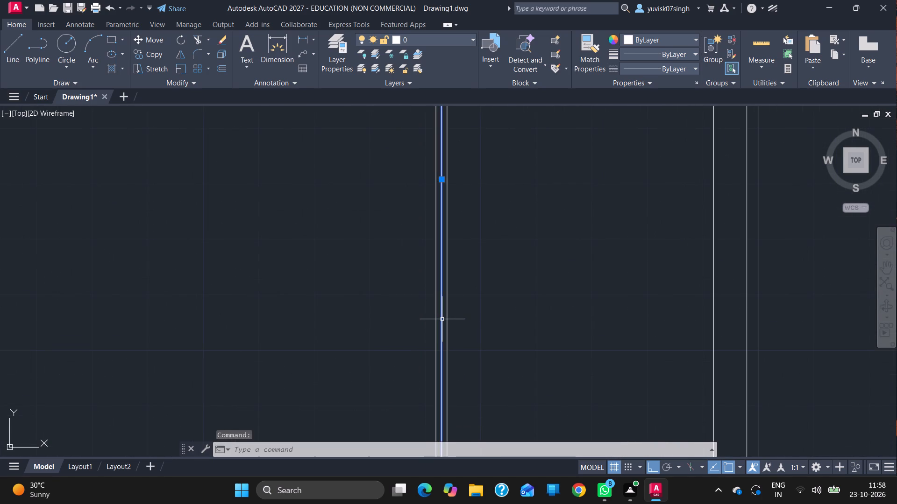
{"action": "key", "text": "Delete"}
{"action": "scroll", "coordinate": [442, 319], "scroll_direction": "down", "scroll_amount": 5, "text": "ctrl"}
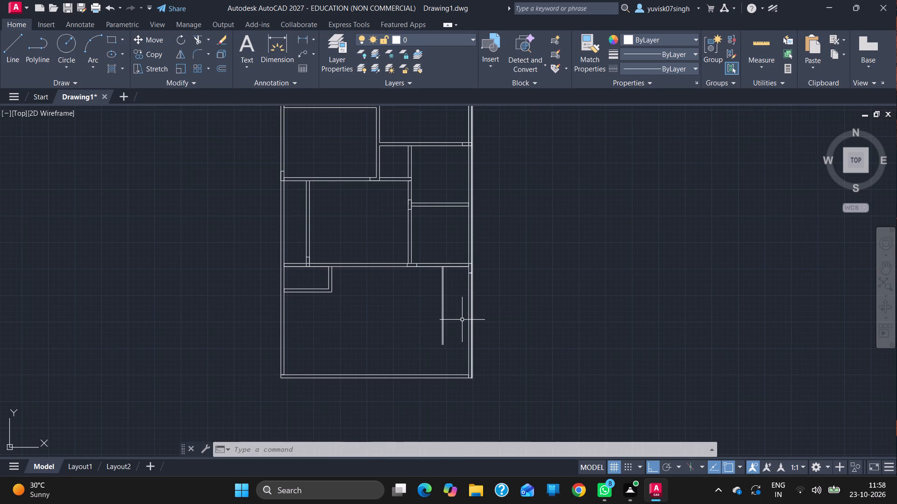
Offset the two remaining vertical lines outward by 1", one to each side.
{"action": "scroll", "coordinate": [461, 320], "scroll_direction": "up", "scroll_amount": 1, "text": "ctrl"}
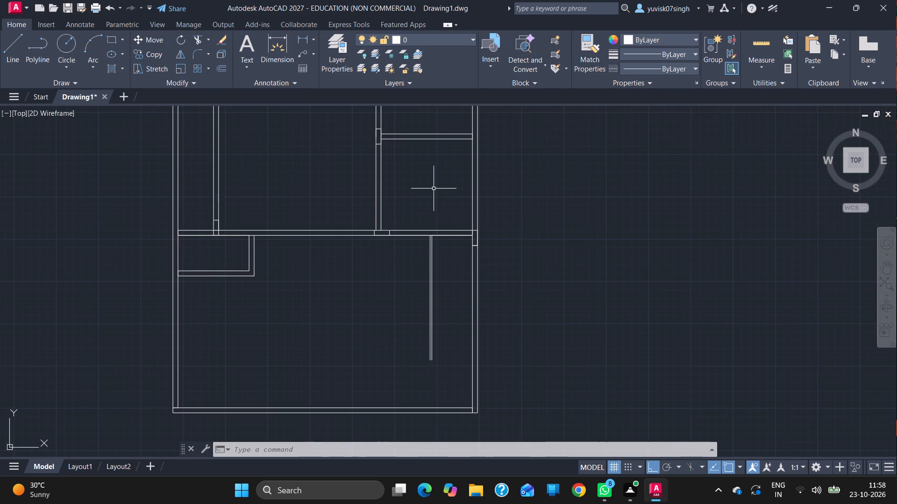
{"action": "left_click", "coordinate": [433, 251]}
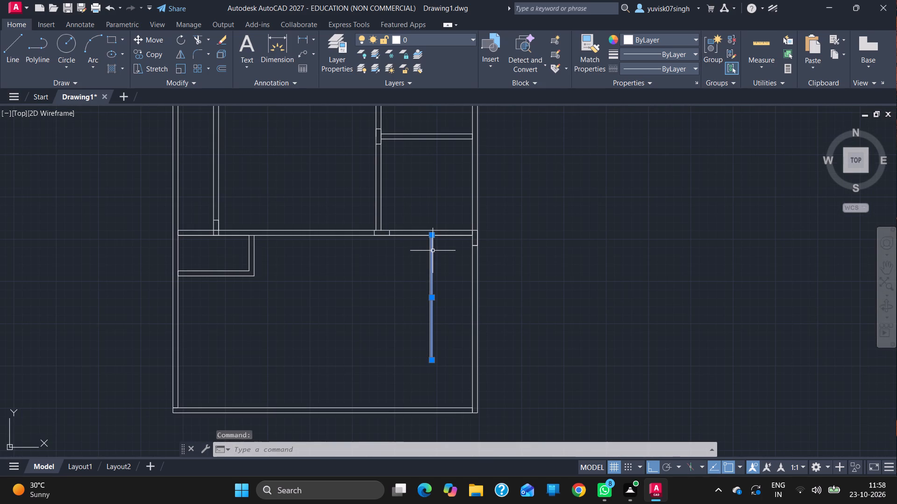
{"action": "key", "text": "Escape"}
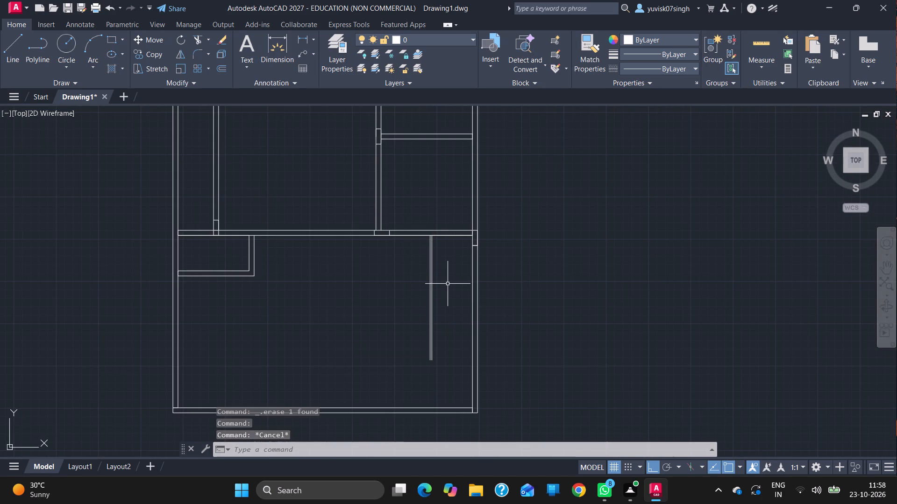
{"action": "scroll", "coordinate": [448, 285], "scroll_direction": "up", "scroll_amount": 2, "text": "ctrl"}
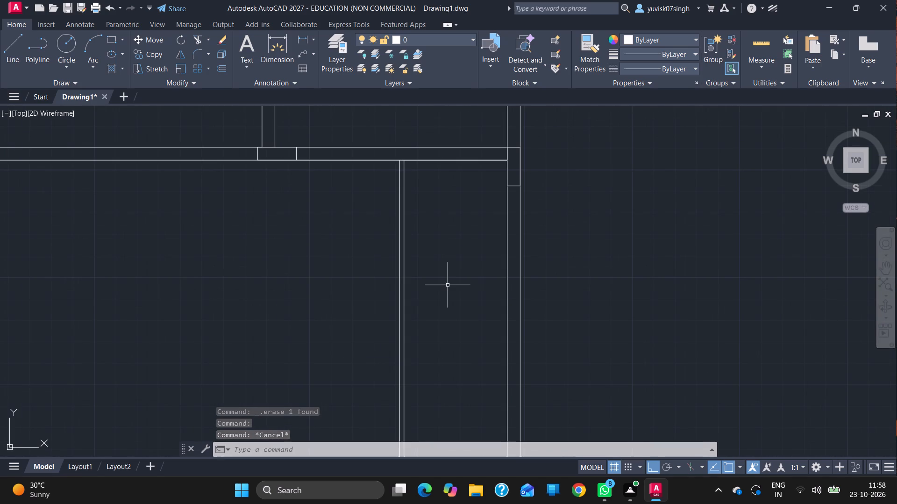
{"action": "key", "text": "o"}
{"action": "key", "text": "Return"}
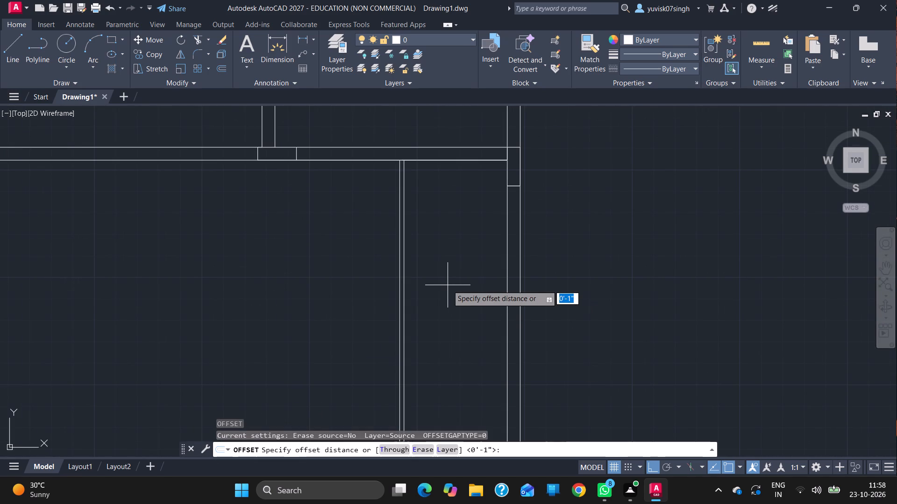
{"action": "key", "text": "Return"}
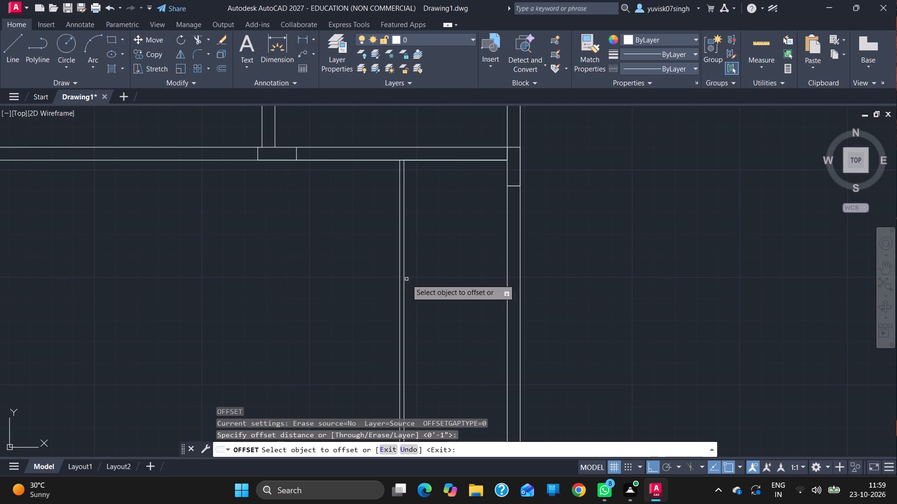
{"action": "left_click", "coordinate": [405, 279]}
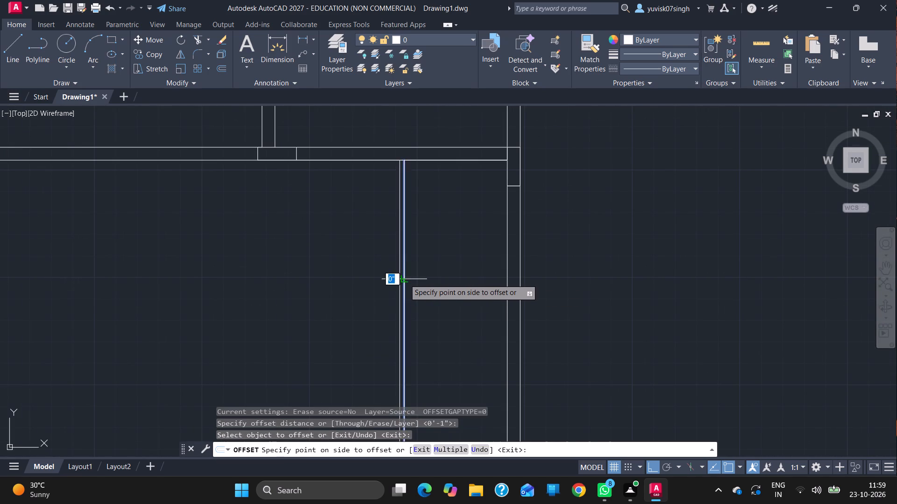
{"action": "left_click", "coordinate": [427, 273]}
{"action": "left_click_drag", "start_coordinate": [399, 251], "coordinate": [349, 254]}
{"action": "left_click", "coordinate": [349, 254]}
{"action": "key", "text": "Escape"}
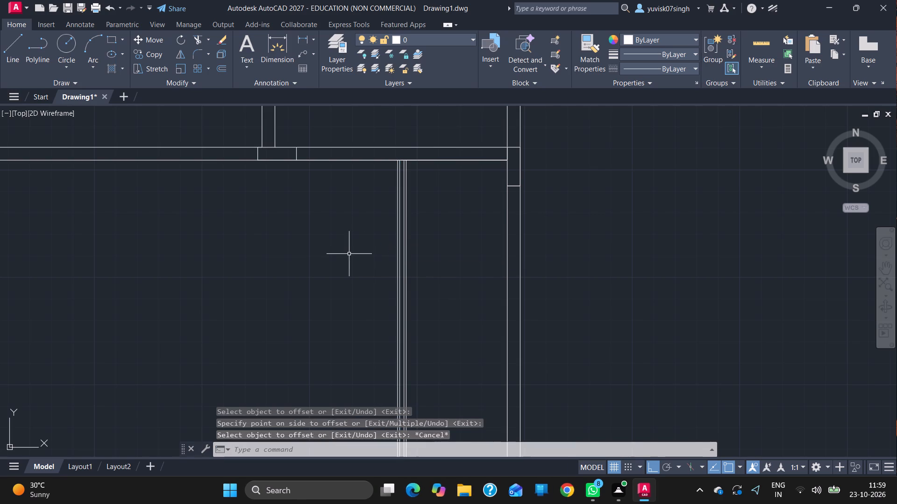
Trim away the two inner lines of the four parallel vertical lines, leaving the outer pair.
{"action": "type", "text": "tr"}
{"action": "key", "text": "Return"}
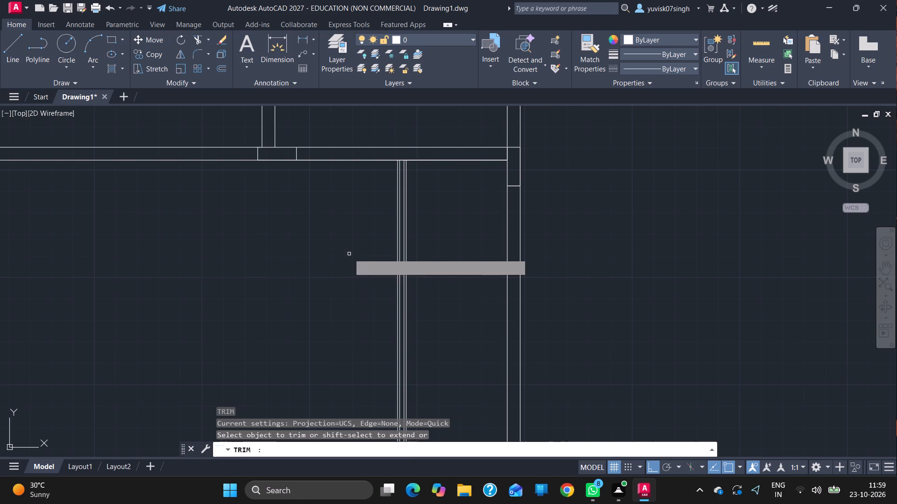
{"action": "left_click", "coordinate": [400, 256]}
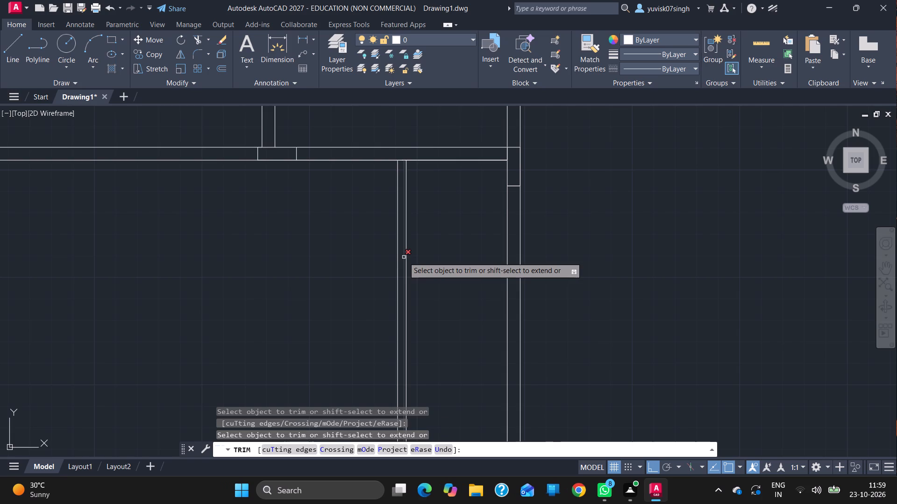
{"action": "left_click", "coordinate": [404, 257]}
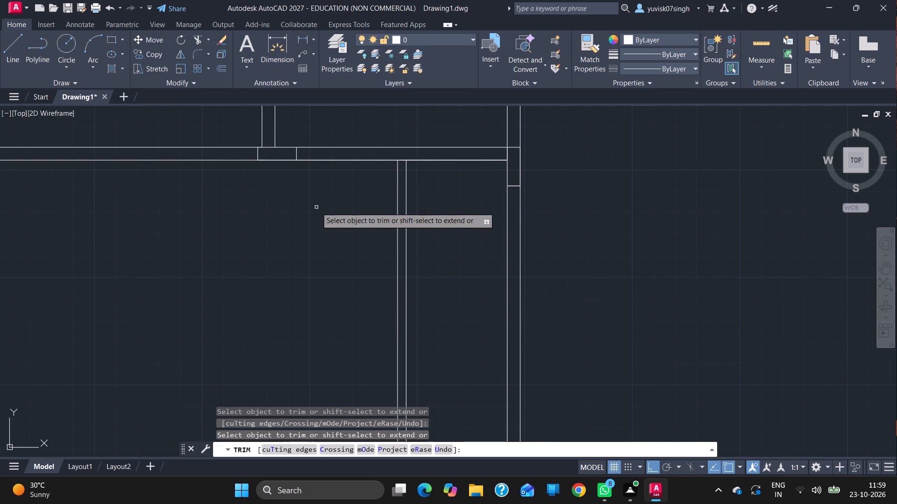
{"action": "key", "text": "Escape"}
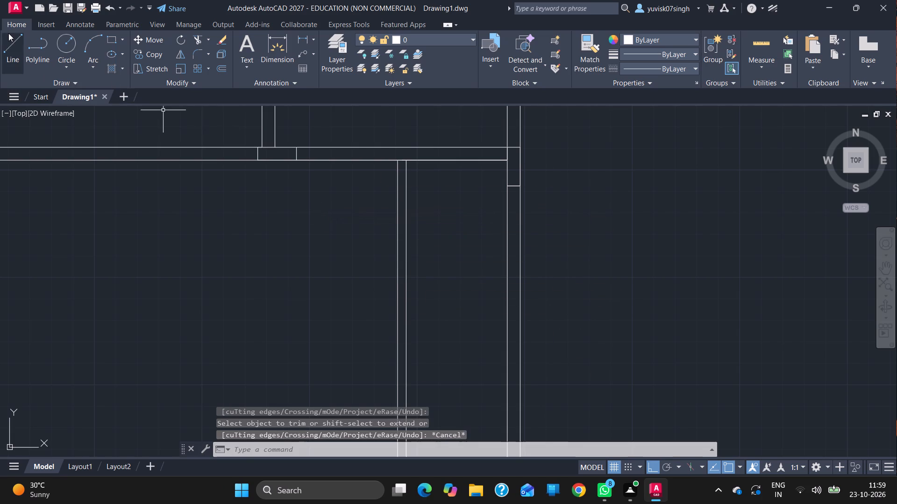
Draw a line 3'6" down from the lower-partition column's lower right corner, continuing horizontally to the right outer wall's inner face.
{"action": "left_click", "coordinate": [9, 34]}
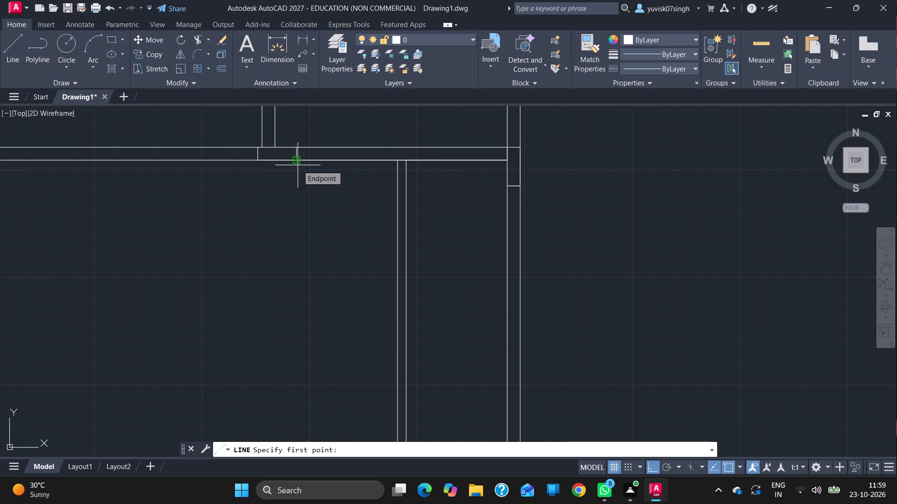
{"action": "left_click_drag", "start_coordinate": [296, 161], "coordinate": [299, 222]}
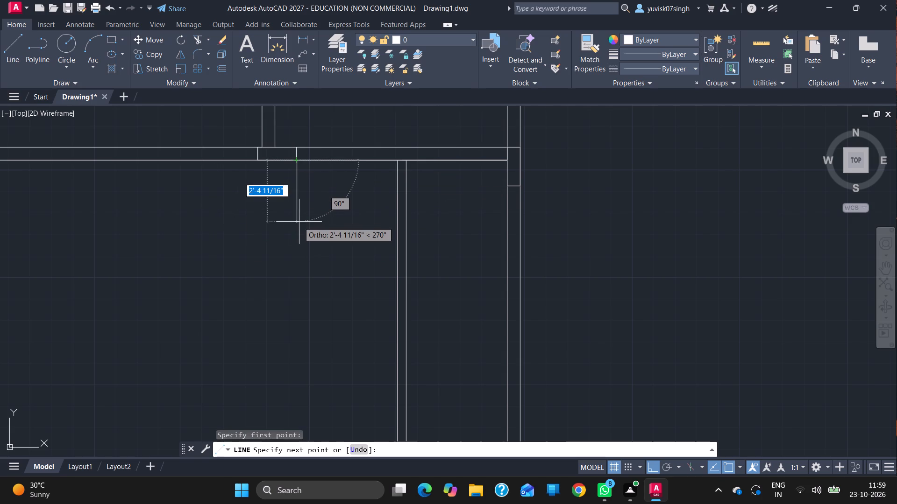
{"action": "type", "text": "3'6"}
{"action": "key", "text": "Return"}
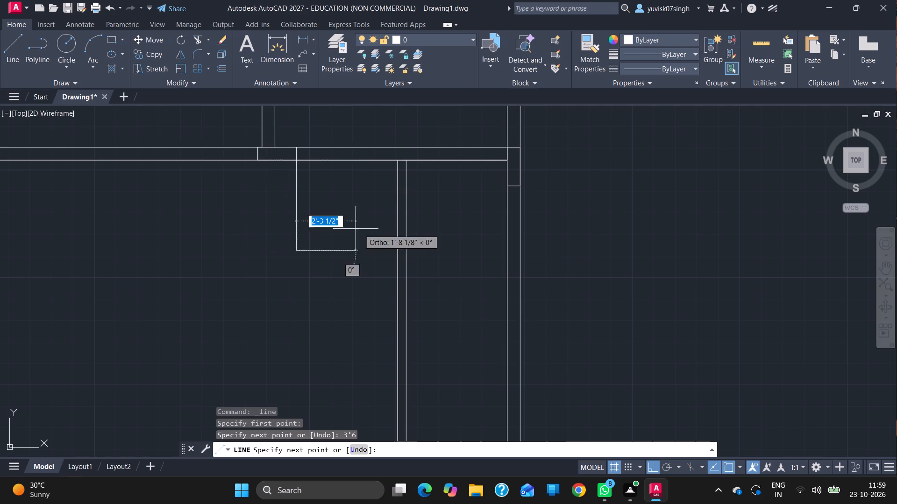
{"action": "left_click", "coordinate": [505, 253]}
{"action": "key", "text": "Escape"}
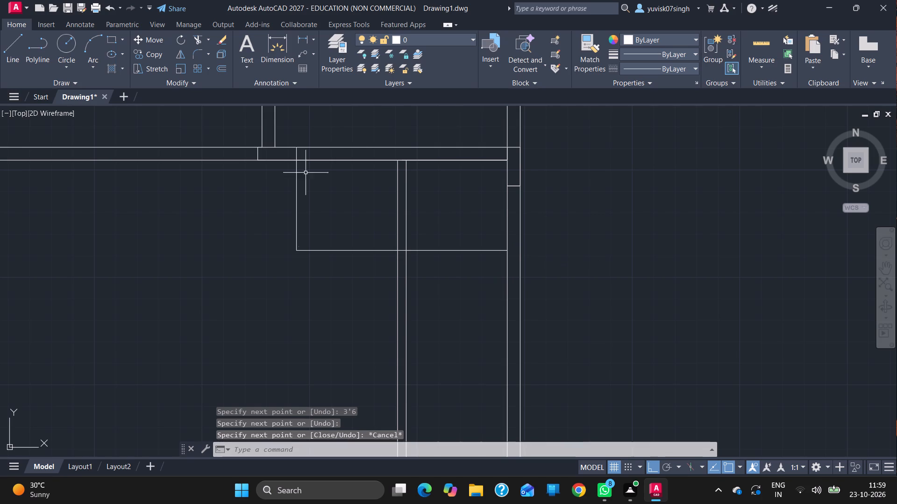
Draw a line 5" left from the same column corner along the partition, continuing about 8'3" straight down.
{"action": "left_click", "coordinate": [5, 57]}
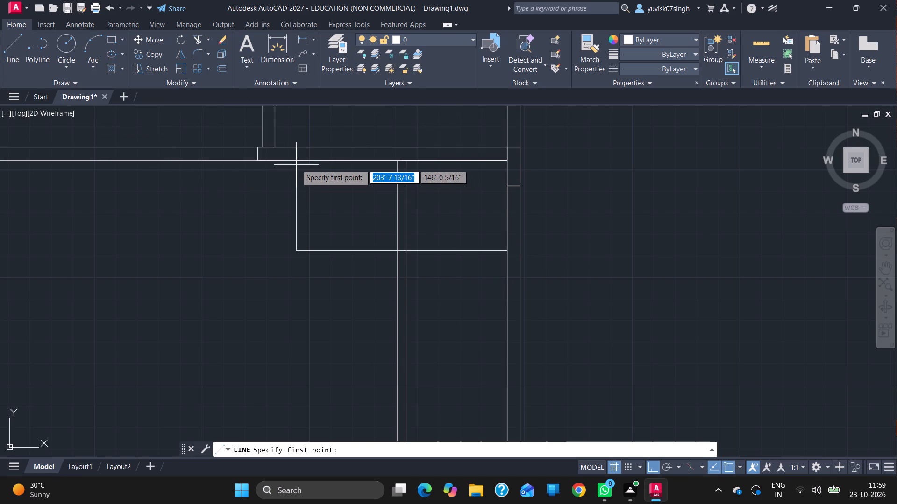
{"action": "left_click_drag", "start_coordinate": [296, 161], "coordinate": [286, 160]}
{"action": "key", "text": "5"}
{"action": "key", "text": "Return"}
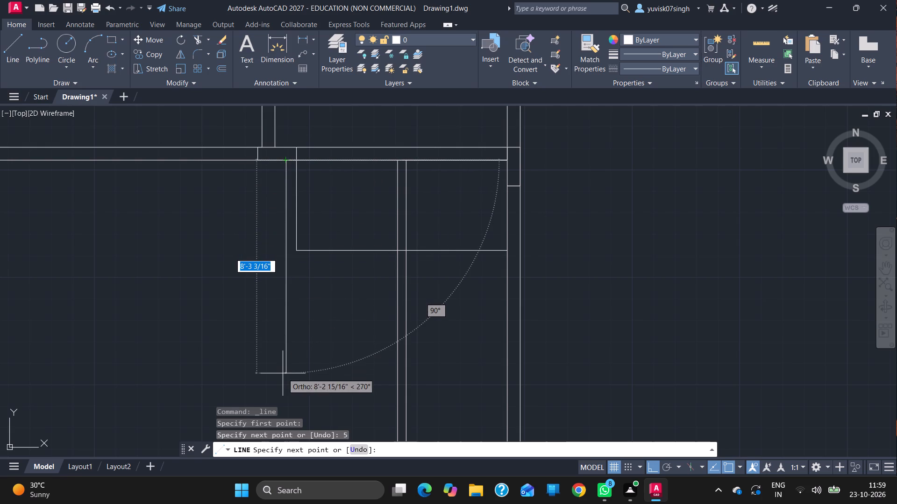
{"action": "left_click", "coordinate": [283, 374]}
{"action": "key", "text": "Escape"}
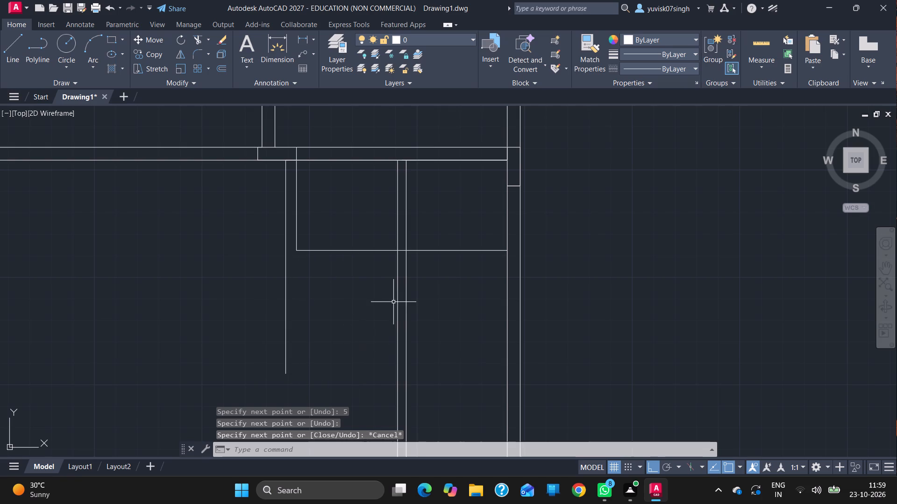
Trim the narrow vertical line pair between the lower partition and the new horizontal line.
{"action": "type", "text": "tr"}
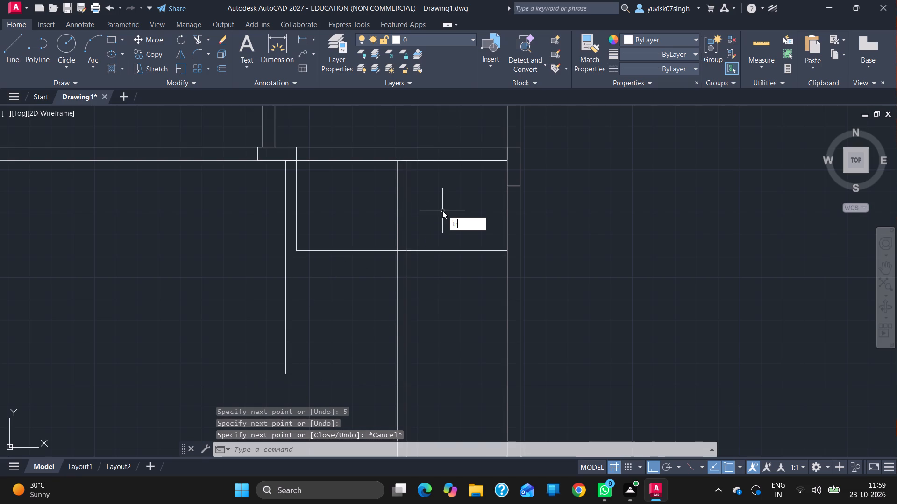
{"action": "key", "text": "Return"}
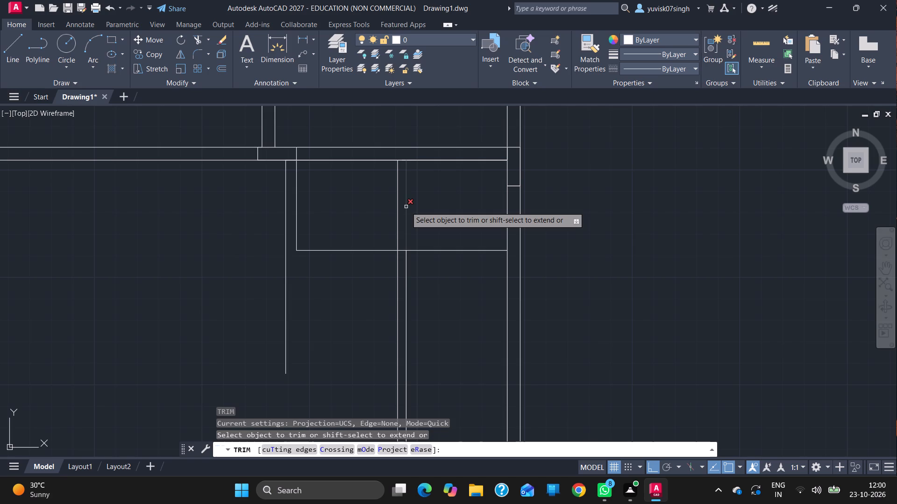
{"action": "left_click", "coordinate": [406, 207]}
{"action": "left_click", "coordinate": [406, 207]}
{"action": "left_click_drag", "start_coordinate": [406, 207], "coordinate": [403, 206]}
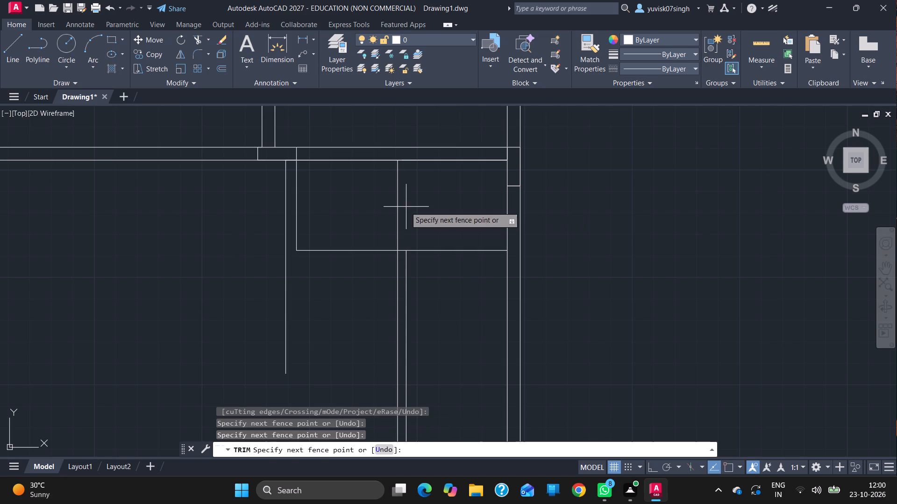
{"action": "left_click_drag", "start_coordinate": [403, 206], "coordinate": [342, 208]}
{"action": "left_click", "coordinate": [342, 208]}
Draw a line 3' up from the house's inner bottom-right corner, continuing horizontally left to align with the free-ending vertical line.
{"action": "scroll", "coordinate": [342, 208], "scroll_direction": "down", "scroll_amount": 2, "text": "ctrl"}
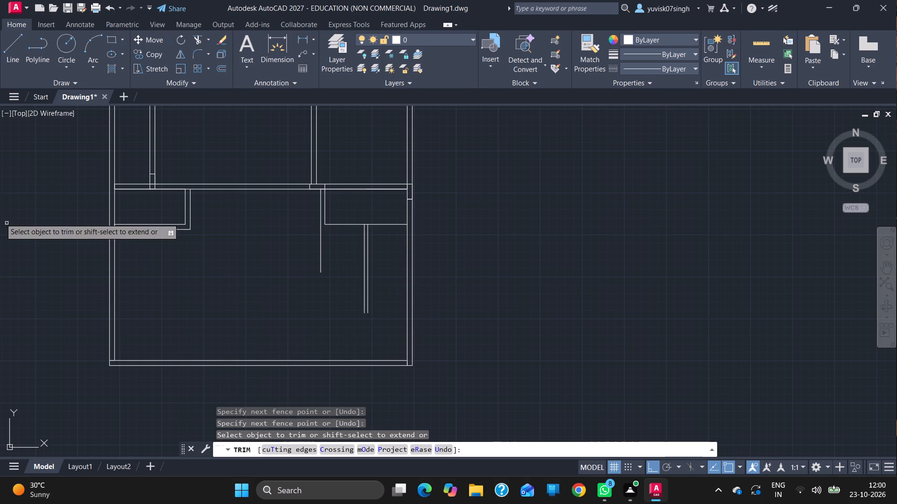
{"action": "left_click", "coordinate": [3, 52]}
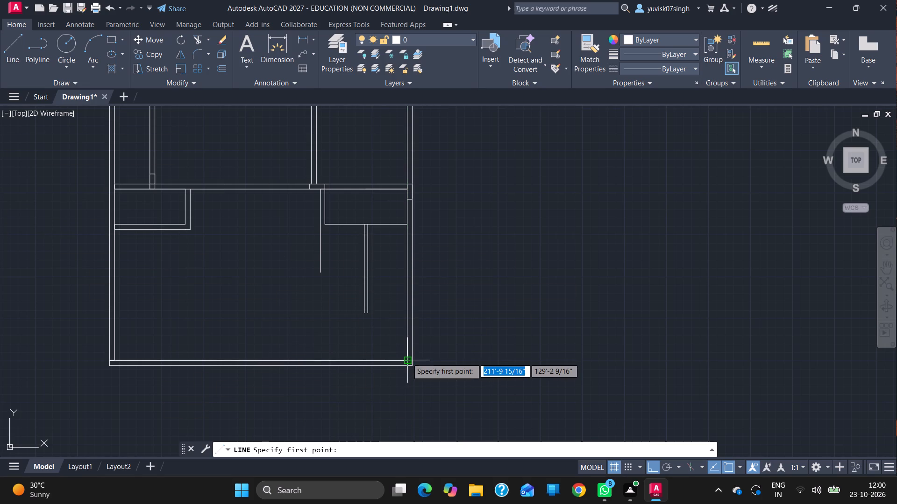
{"action": "left_click_drag", "start_coordinate": [407, 358], "coordinate": [406, 330]}
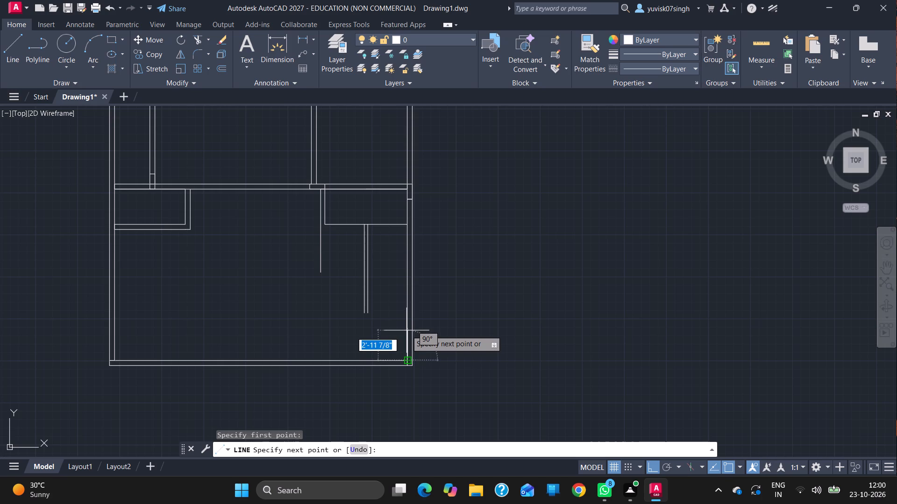
{"action": "key", "text": "3"}
{"action": "key", "text": "apostrophe"}
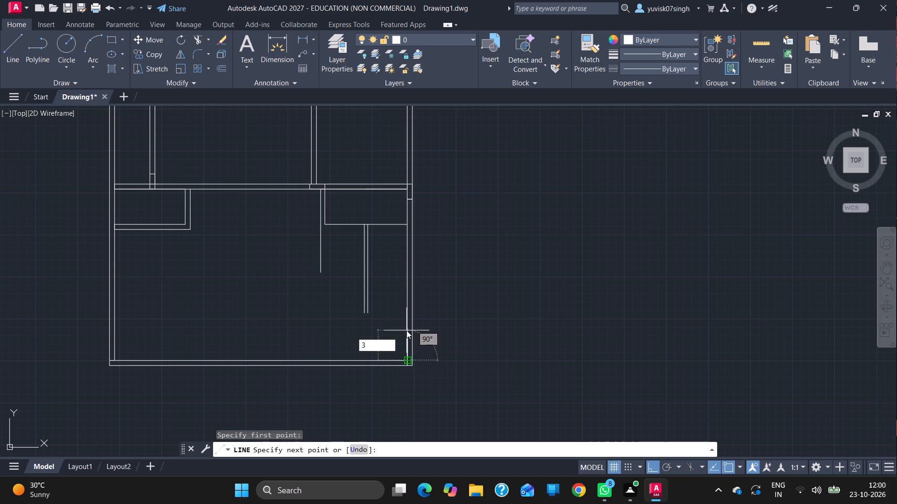
{"action": "key", "text": "Return"}
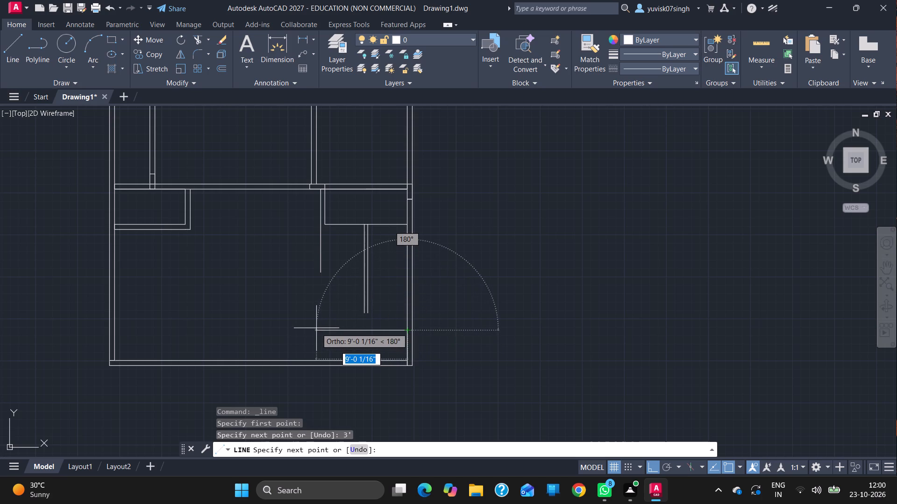
{"action": "left_click", "coordinate": [320, 329]}
{"action": "key", "text": "Escape"}
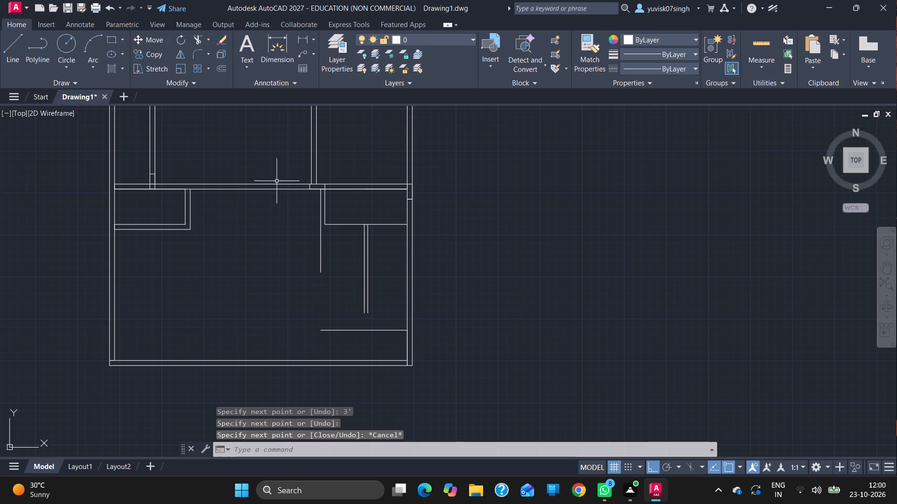
Draw a vertical line along the right wall's inner face between the upper and lower horizontal lines.
{"action": "left_click", "coordinate": [15, 61]}
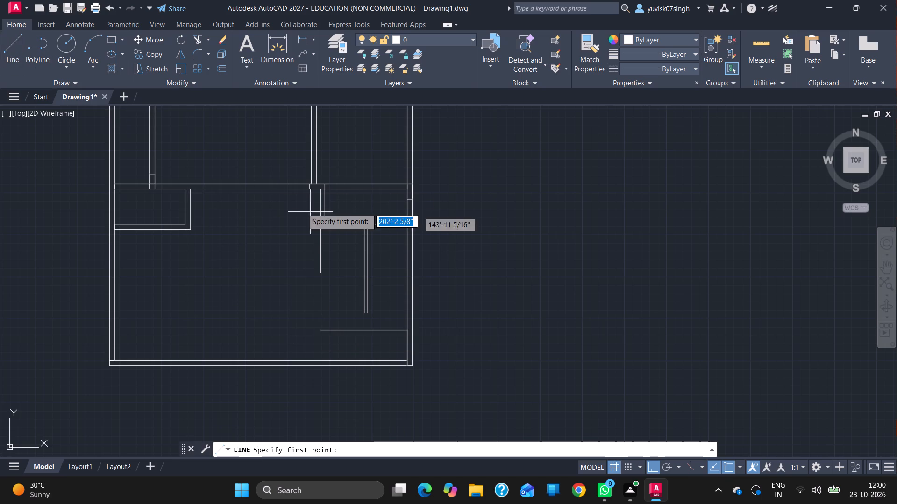
{"action": "left_click_drag", "start_coordinate": [405, 225], "coordinate": [408, 309]}
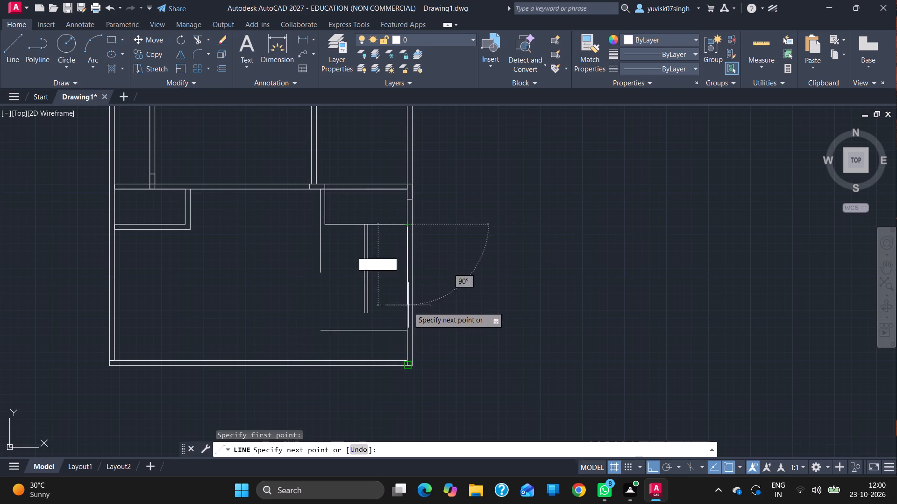
{"action": "left_click_drag", "start_coordinate": [408, 309], "coordinate": [407, 330]}
{"action": "left_click", "coordinate": [407, 330]}
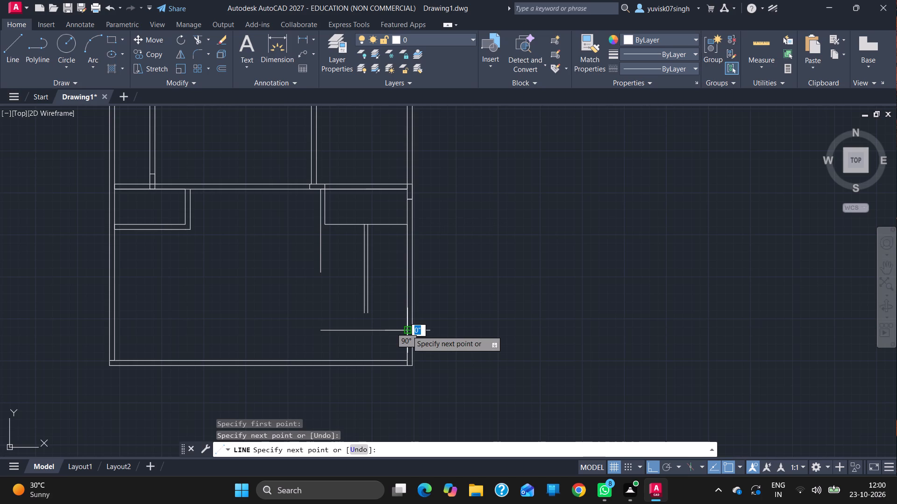
{"action": "key", "text": "Escape"}
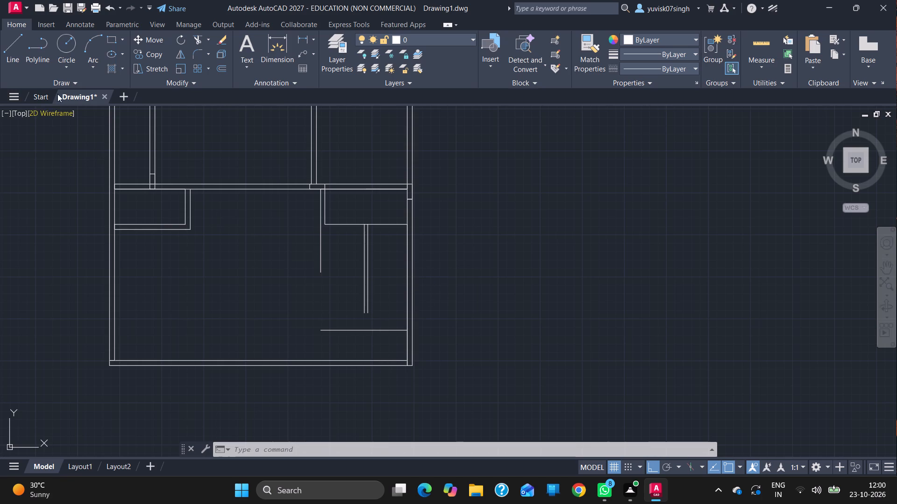
Divide the new line along the right wall's inner face into 10 segments.
{"action": "left_click", "coordinate": [59, 79]}
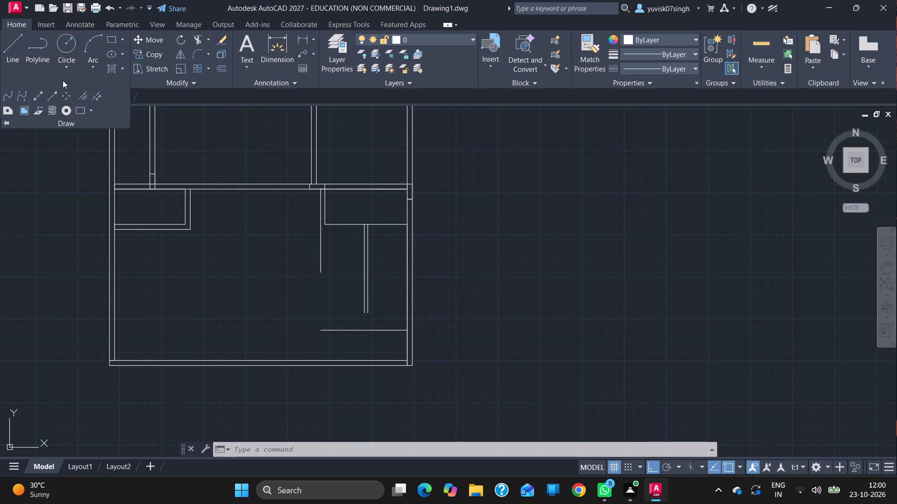
{"action": "left_click", "coordinate": [86, 96]}
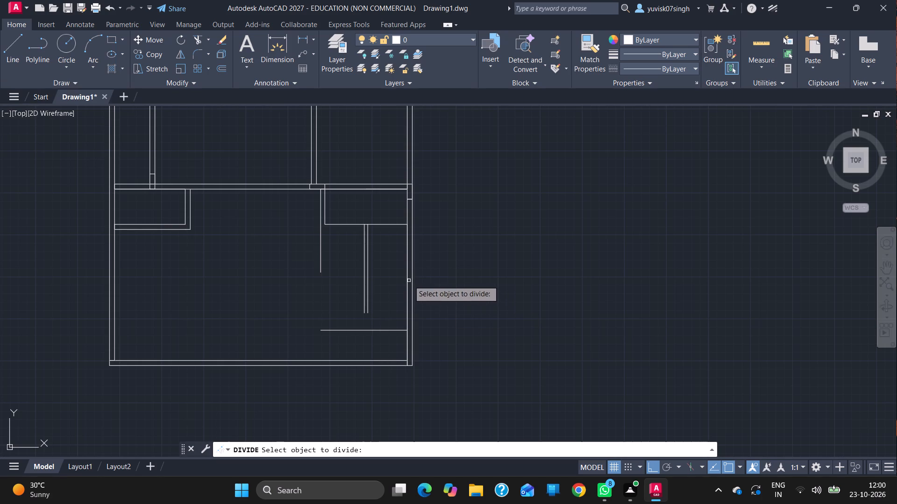
{"action": "left_click", "coordinate": [408, 280]}
{"action": "key", "text": "1"}
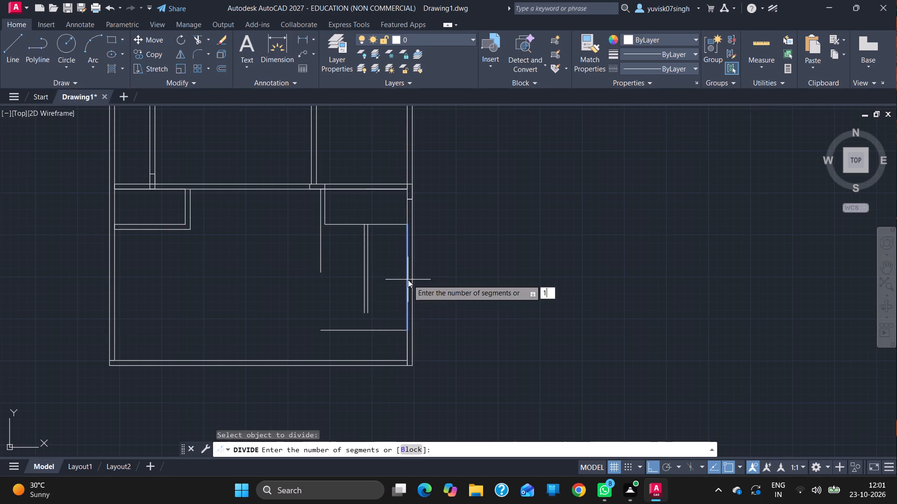
{"action": "key", "text": "0"}
{"action": "key", "text": "Return"}
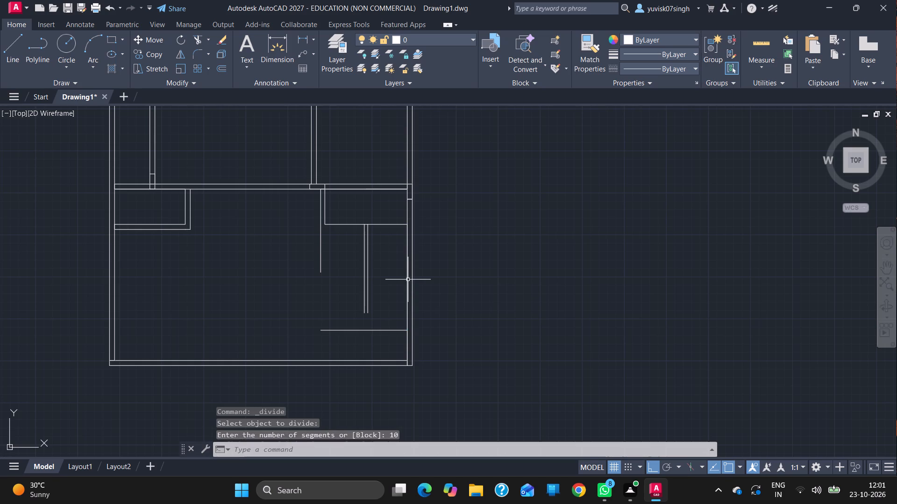
Draw a line continuing the right line of the narrow vertical pair down to the lower horizontal line.
{"action": "left_click", "coordinate": [9, 60]}
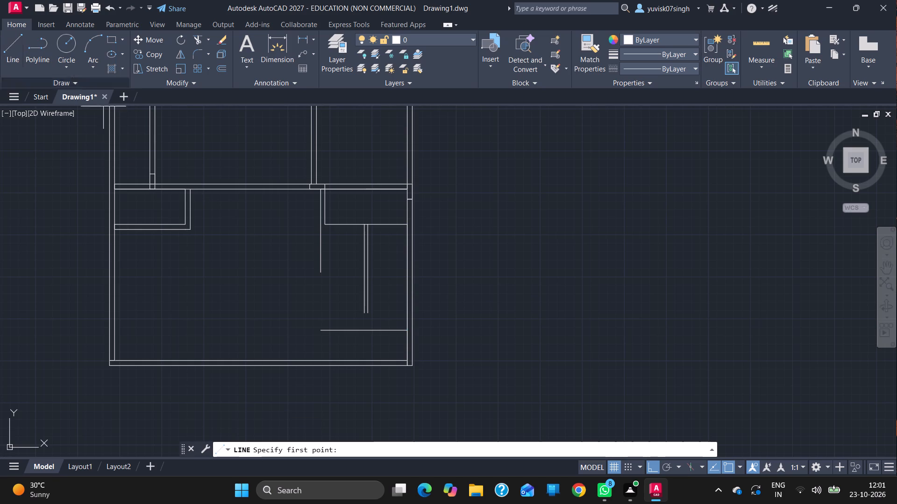
{"action": "left_click_drag", "start_coordinate": [368, 312], "coordinate": [368, 329]}
{"action": "left_click", "coordinate": [368, 329]}
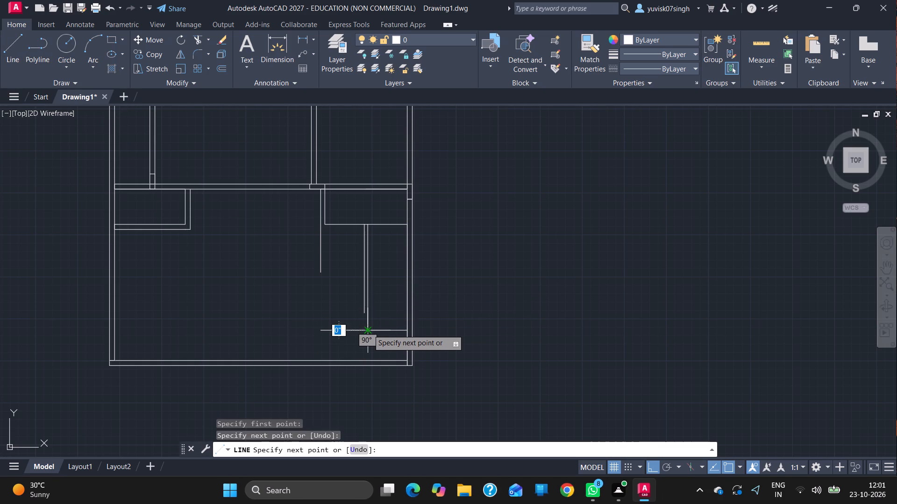
{"action": "key", "text": "Escape"}
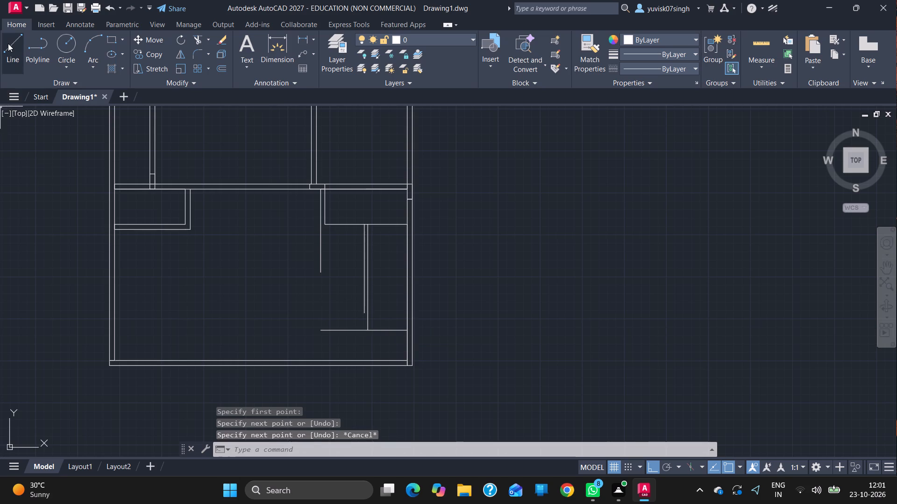
Draw a horizontal line from the lowest division point on the right wall to the narrow pair's right line, undoing the slanted first attempt.
{"action": "left_click", "coordinate": [8, 43]}
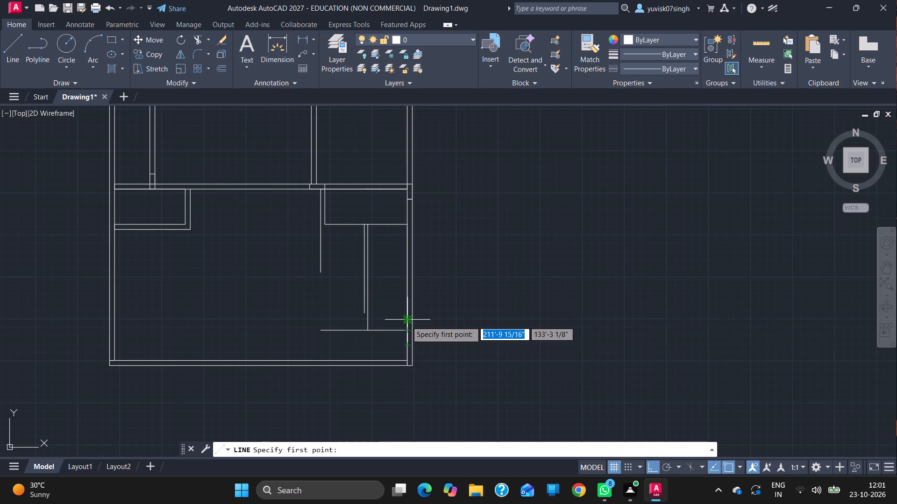
{"action": "left_click_drag", "start_coordinate": [406, 321], "coordinate": [366, 320]}
{"action": "left_click", "coordinate": [366, 320]}
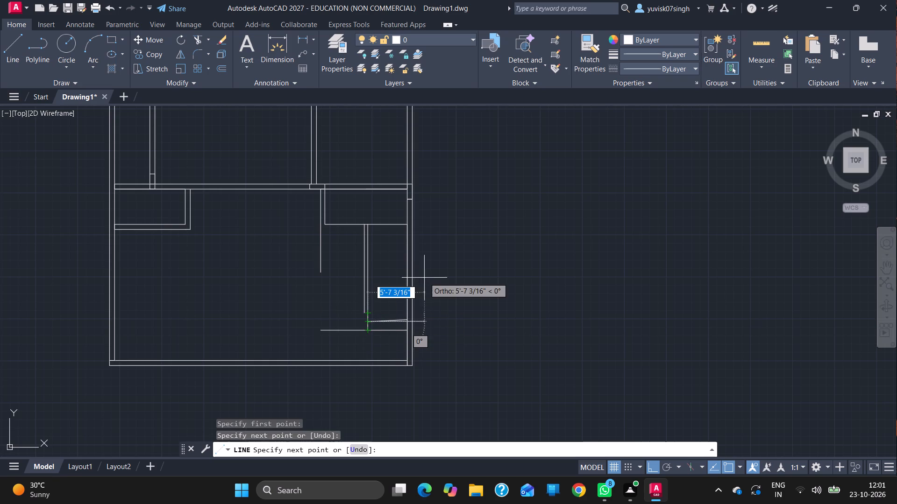
{"action": "key", "text": "ctrl+z"}
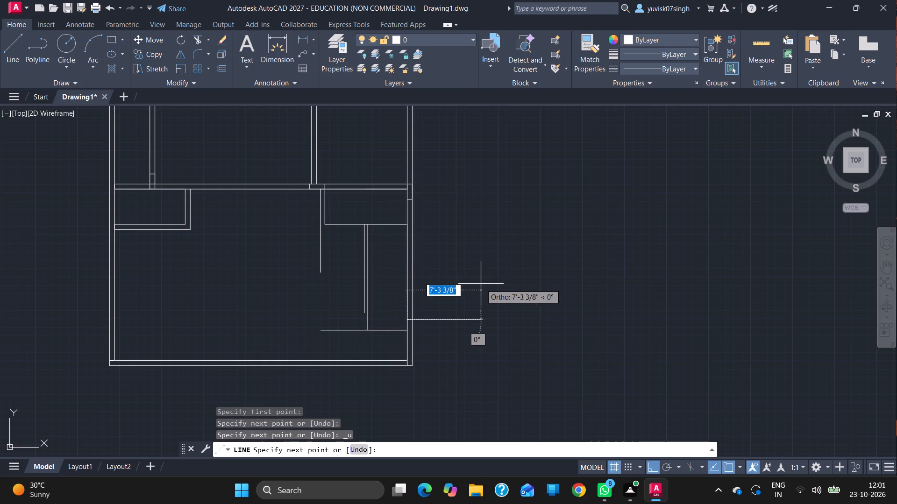
{"action": "scroll", "coordinate": [364, 317], "scroll_direction": "up", "scroll_amount": 2, "text": "ctrl"}
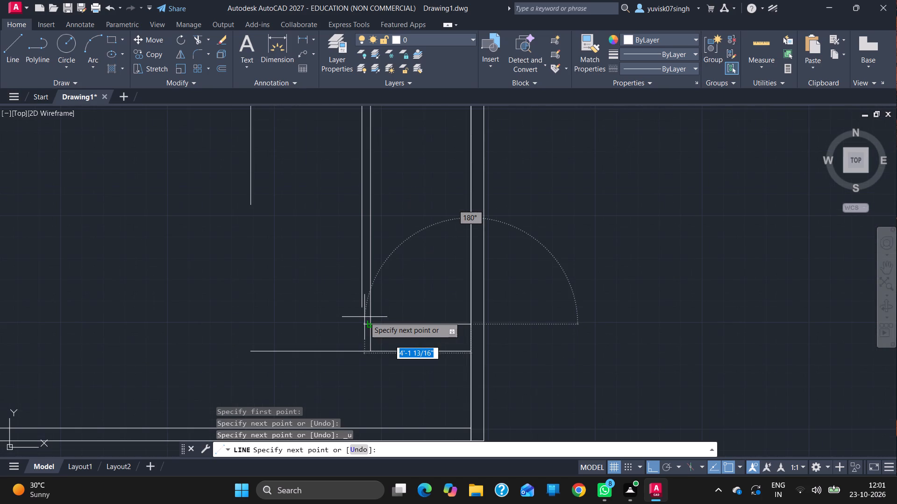
{"action": "left_click", "coordinate": [370, 323]}
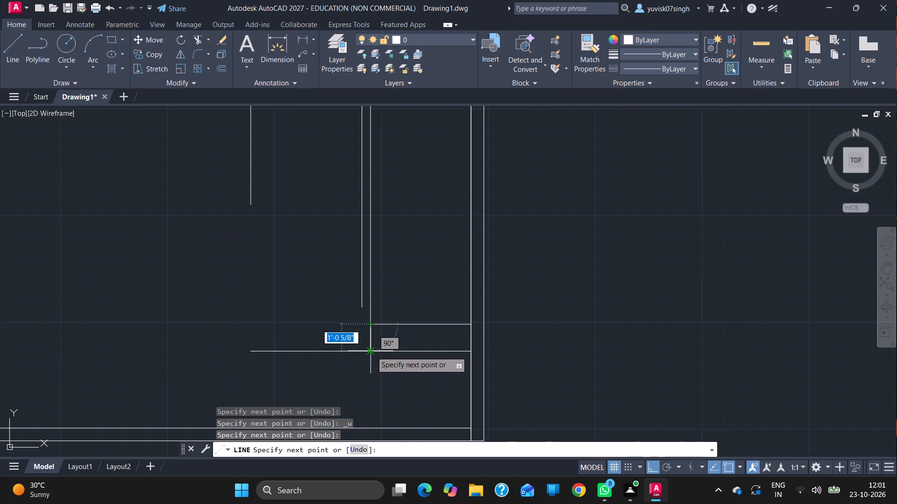
{"action": "key", "text": "Escape"}
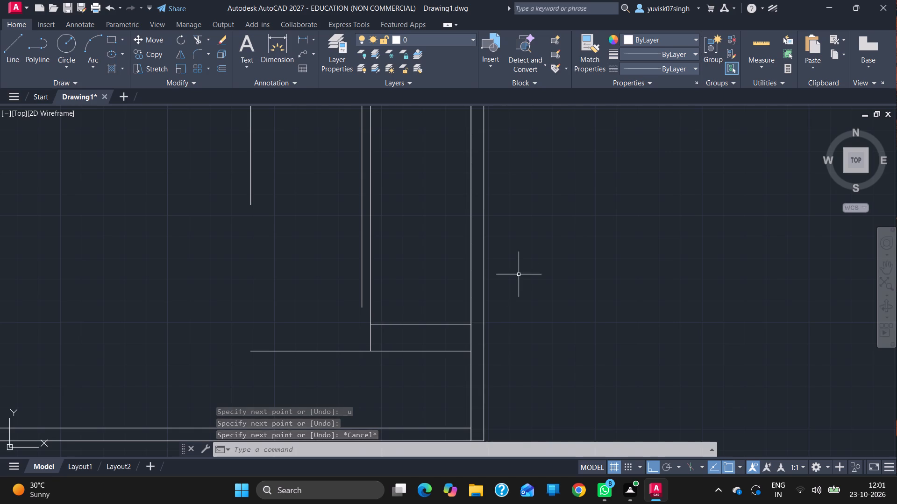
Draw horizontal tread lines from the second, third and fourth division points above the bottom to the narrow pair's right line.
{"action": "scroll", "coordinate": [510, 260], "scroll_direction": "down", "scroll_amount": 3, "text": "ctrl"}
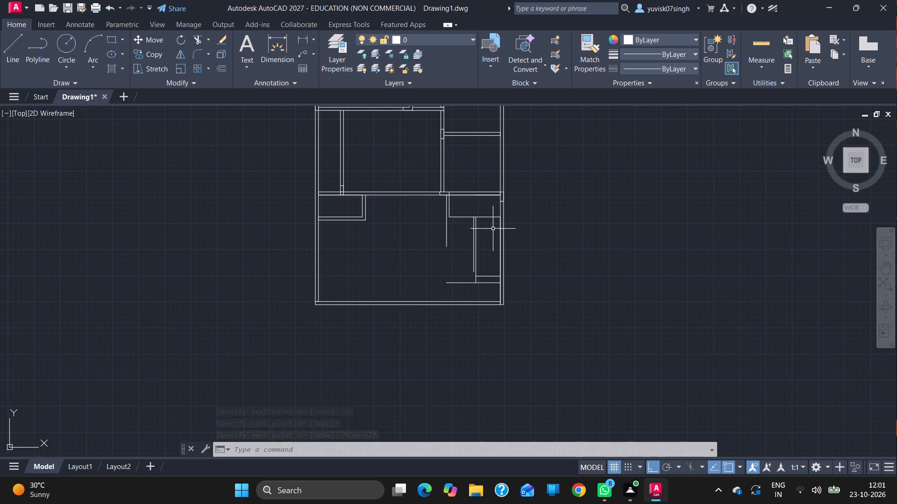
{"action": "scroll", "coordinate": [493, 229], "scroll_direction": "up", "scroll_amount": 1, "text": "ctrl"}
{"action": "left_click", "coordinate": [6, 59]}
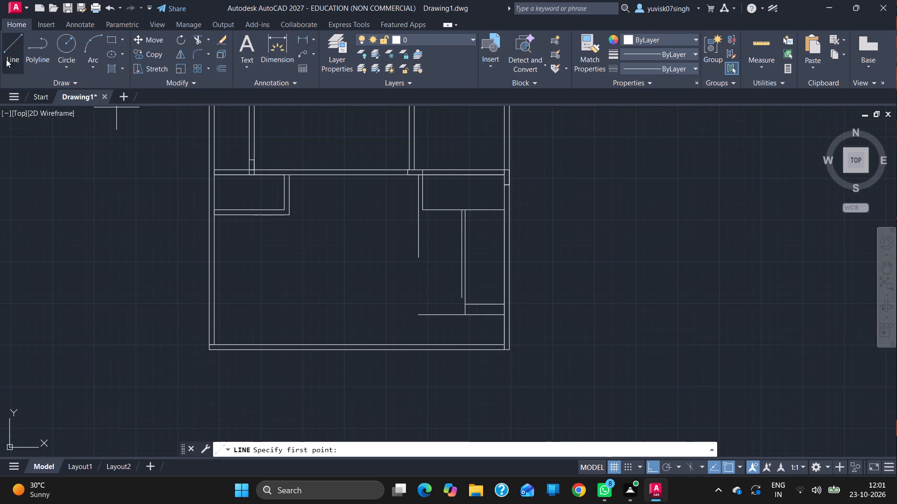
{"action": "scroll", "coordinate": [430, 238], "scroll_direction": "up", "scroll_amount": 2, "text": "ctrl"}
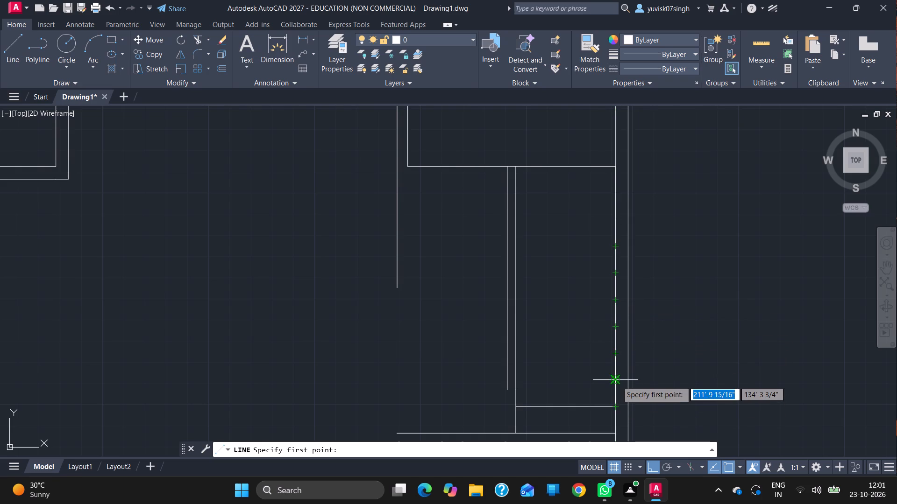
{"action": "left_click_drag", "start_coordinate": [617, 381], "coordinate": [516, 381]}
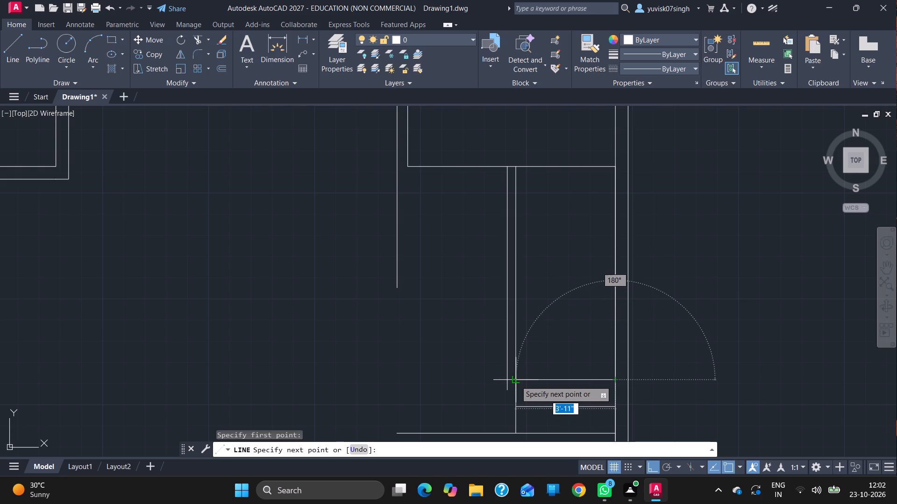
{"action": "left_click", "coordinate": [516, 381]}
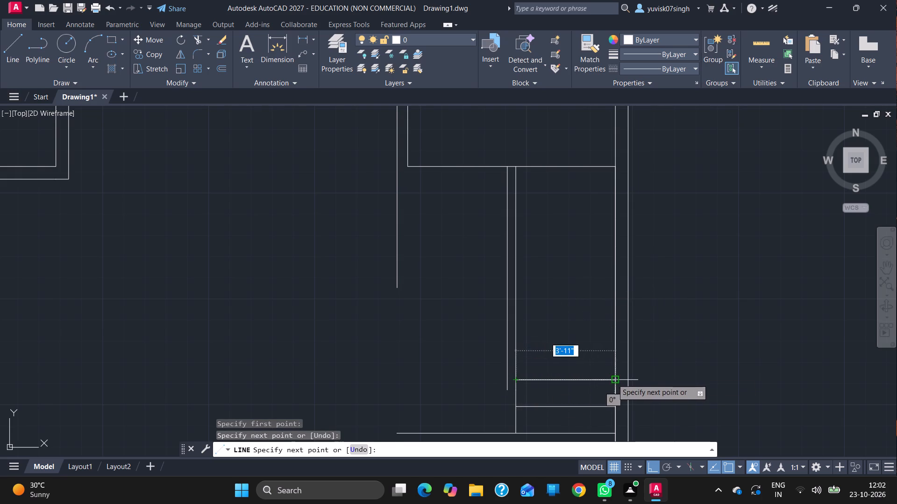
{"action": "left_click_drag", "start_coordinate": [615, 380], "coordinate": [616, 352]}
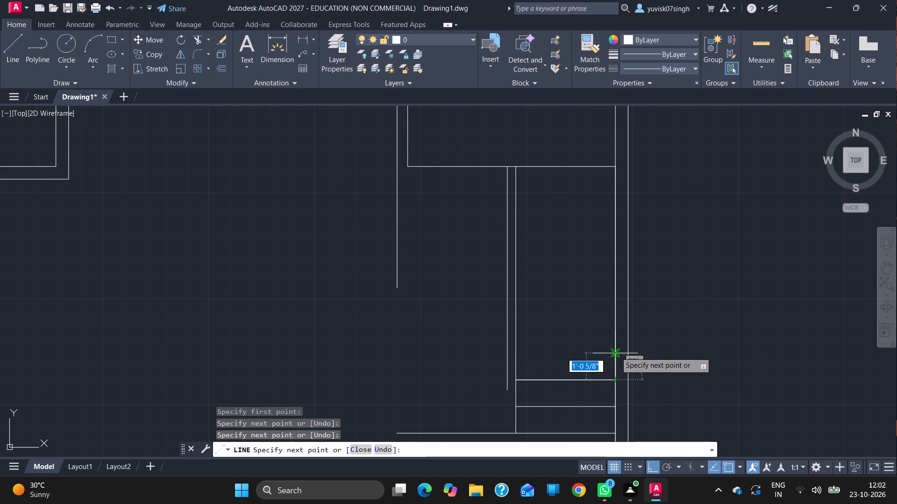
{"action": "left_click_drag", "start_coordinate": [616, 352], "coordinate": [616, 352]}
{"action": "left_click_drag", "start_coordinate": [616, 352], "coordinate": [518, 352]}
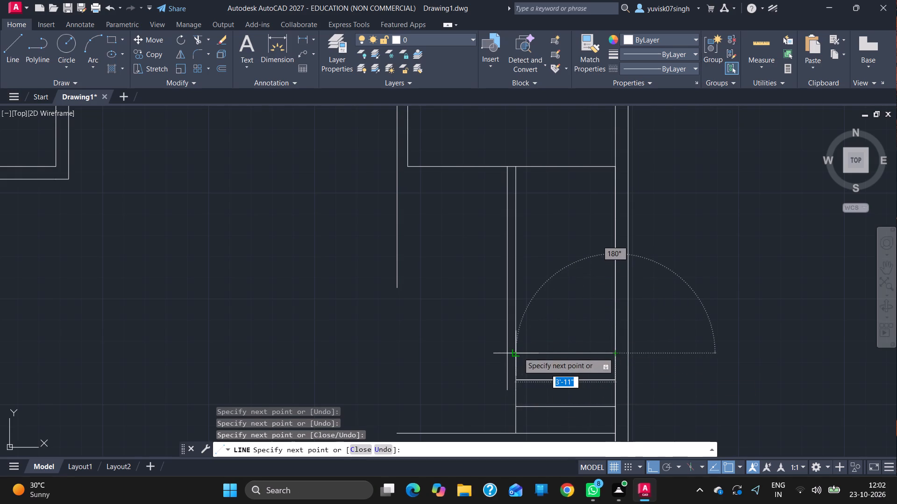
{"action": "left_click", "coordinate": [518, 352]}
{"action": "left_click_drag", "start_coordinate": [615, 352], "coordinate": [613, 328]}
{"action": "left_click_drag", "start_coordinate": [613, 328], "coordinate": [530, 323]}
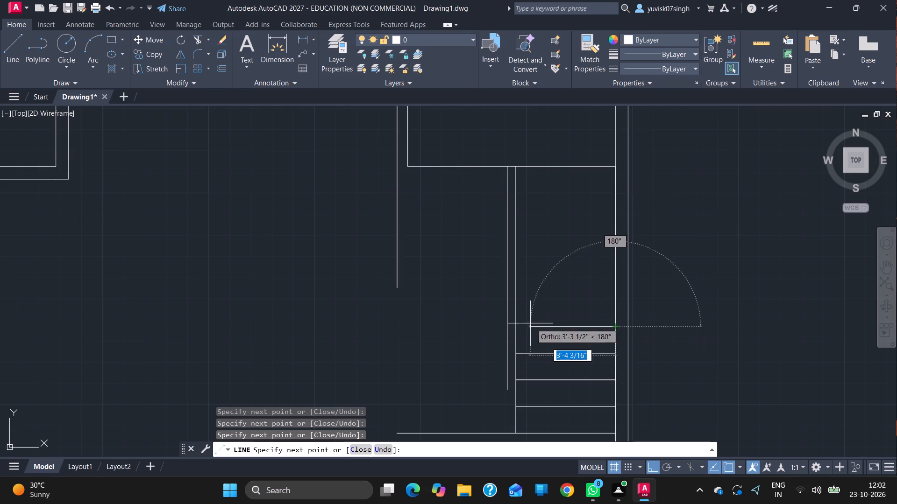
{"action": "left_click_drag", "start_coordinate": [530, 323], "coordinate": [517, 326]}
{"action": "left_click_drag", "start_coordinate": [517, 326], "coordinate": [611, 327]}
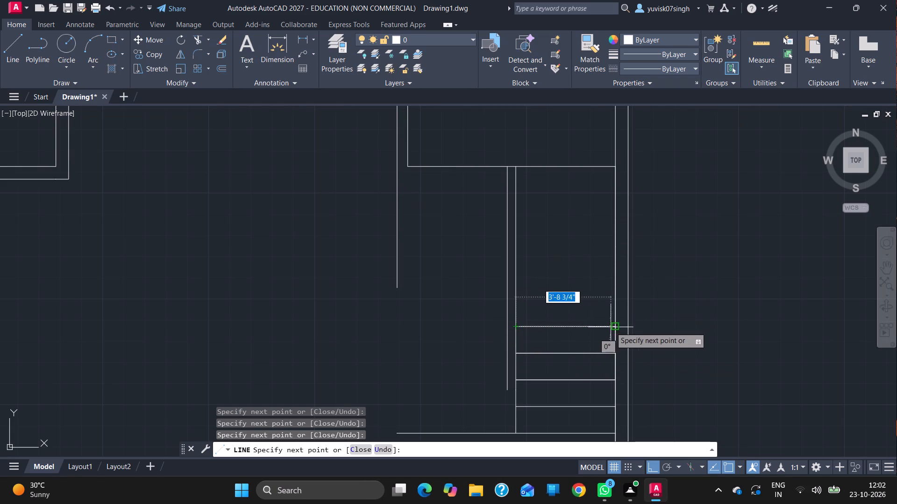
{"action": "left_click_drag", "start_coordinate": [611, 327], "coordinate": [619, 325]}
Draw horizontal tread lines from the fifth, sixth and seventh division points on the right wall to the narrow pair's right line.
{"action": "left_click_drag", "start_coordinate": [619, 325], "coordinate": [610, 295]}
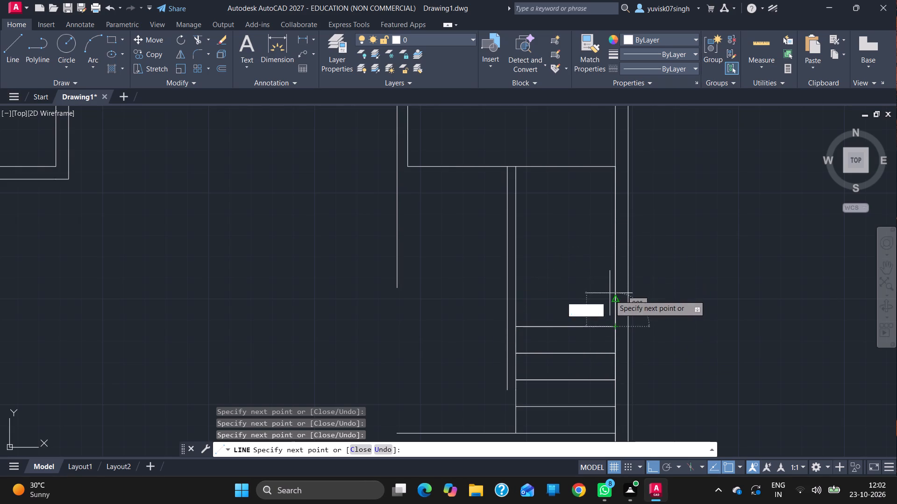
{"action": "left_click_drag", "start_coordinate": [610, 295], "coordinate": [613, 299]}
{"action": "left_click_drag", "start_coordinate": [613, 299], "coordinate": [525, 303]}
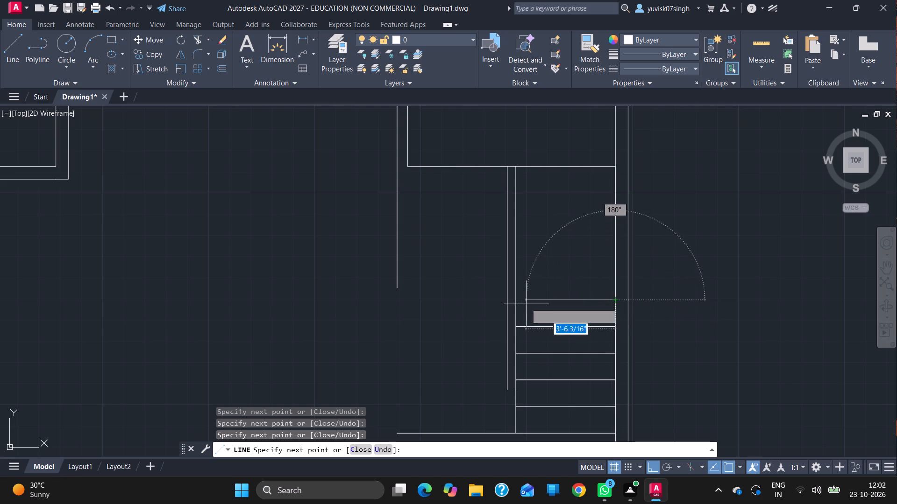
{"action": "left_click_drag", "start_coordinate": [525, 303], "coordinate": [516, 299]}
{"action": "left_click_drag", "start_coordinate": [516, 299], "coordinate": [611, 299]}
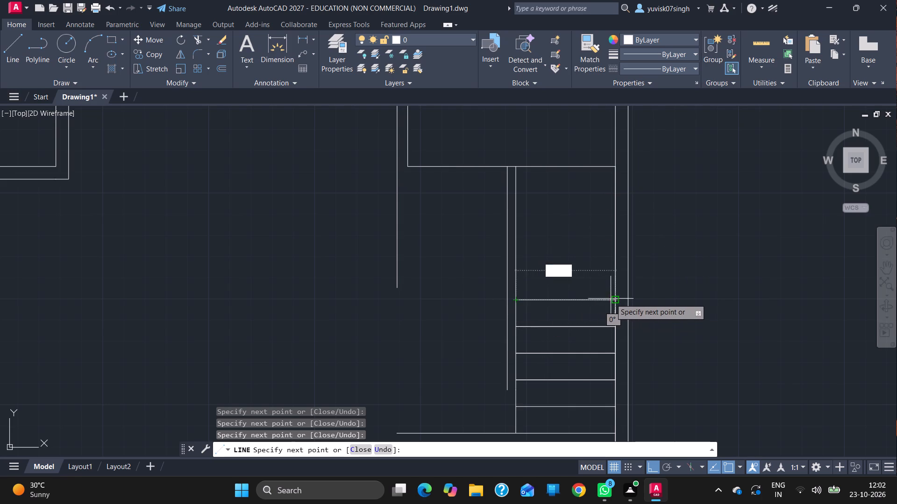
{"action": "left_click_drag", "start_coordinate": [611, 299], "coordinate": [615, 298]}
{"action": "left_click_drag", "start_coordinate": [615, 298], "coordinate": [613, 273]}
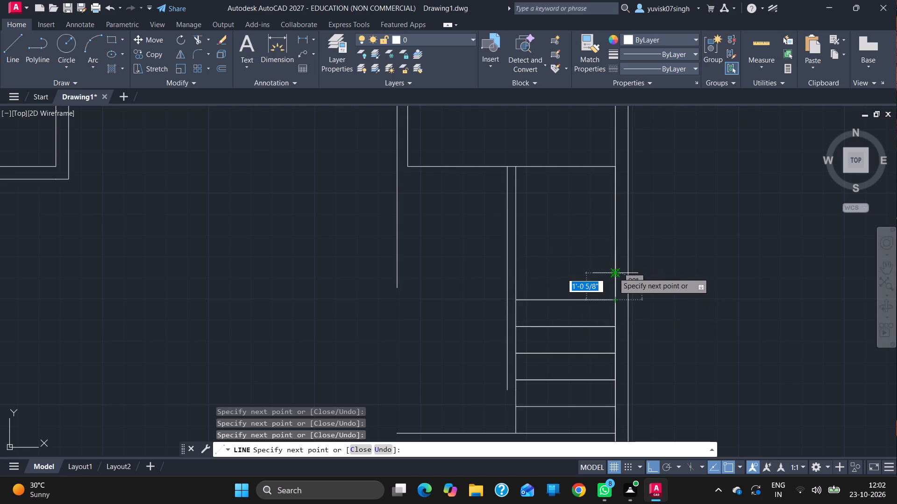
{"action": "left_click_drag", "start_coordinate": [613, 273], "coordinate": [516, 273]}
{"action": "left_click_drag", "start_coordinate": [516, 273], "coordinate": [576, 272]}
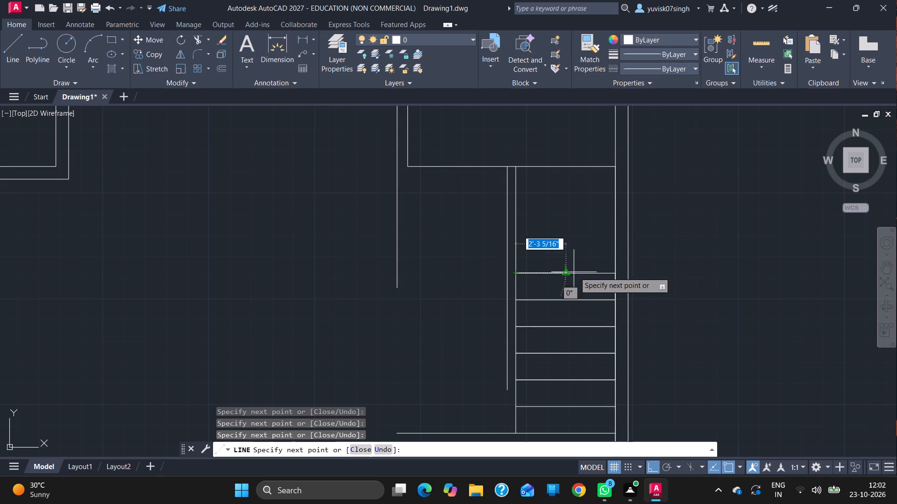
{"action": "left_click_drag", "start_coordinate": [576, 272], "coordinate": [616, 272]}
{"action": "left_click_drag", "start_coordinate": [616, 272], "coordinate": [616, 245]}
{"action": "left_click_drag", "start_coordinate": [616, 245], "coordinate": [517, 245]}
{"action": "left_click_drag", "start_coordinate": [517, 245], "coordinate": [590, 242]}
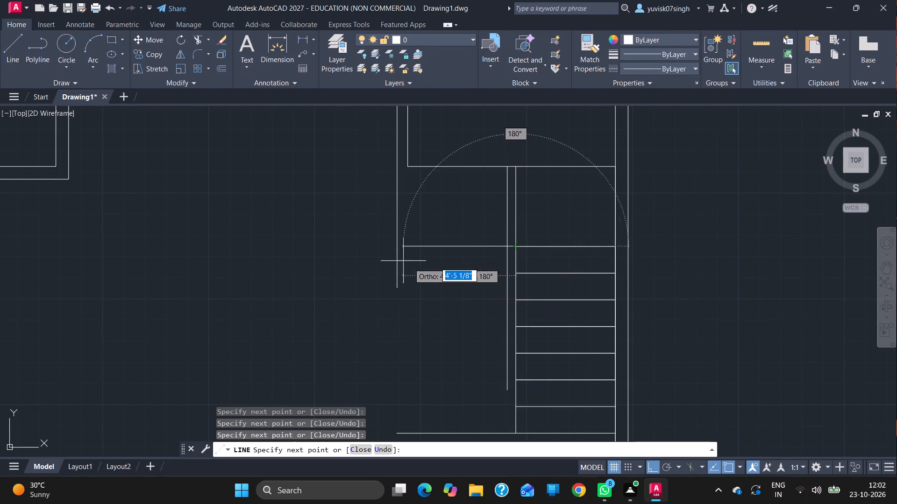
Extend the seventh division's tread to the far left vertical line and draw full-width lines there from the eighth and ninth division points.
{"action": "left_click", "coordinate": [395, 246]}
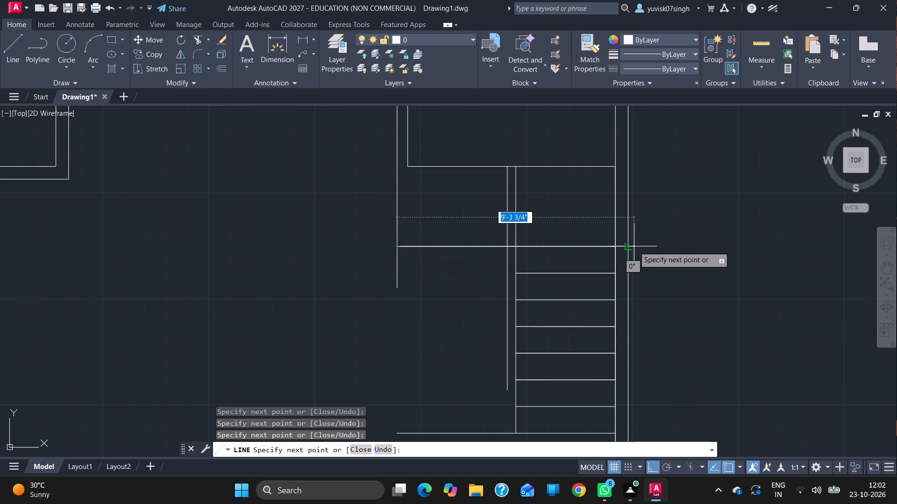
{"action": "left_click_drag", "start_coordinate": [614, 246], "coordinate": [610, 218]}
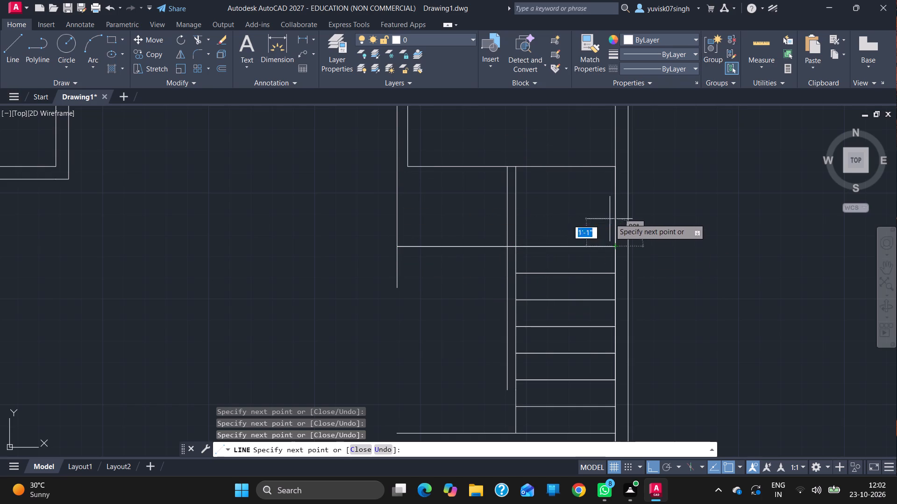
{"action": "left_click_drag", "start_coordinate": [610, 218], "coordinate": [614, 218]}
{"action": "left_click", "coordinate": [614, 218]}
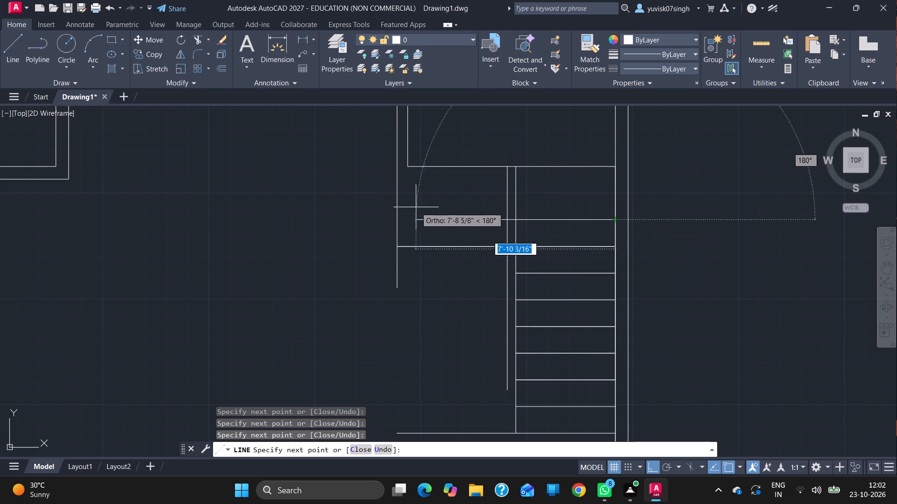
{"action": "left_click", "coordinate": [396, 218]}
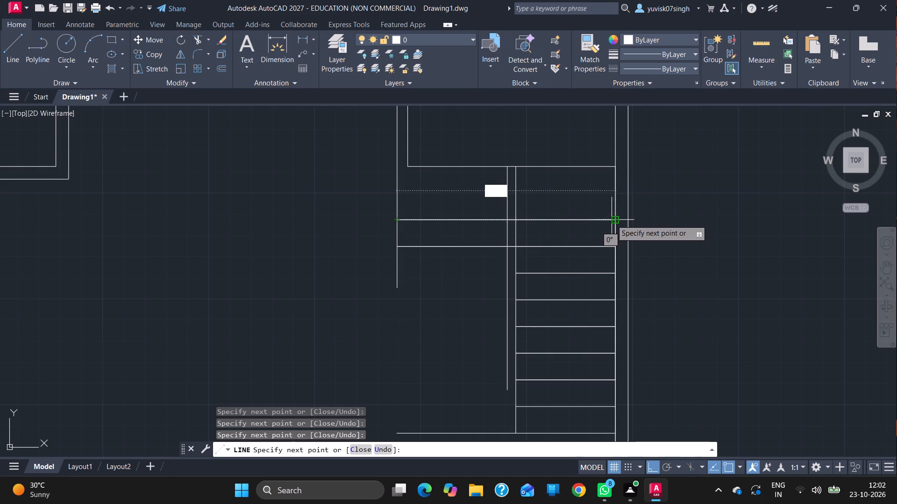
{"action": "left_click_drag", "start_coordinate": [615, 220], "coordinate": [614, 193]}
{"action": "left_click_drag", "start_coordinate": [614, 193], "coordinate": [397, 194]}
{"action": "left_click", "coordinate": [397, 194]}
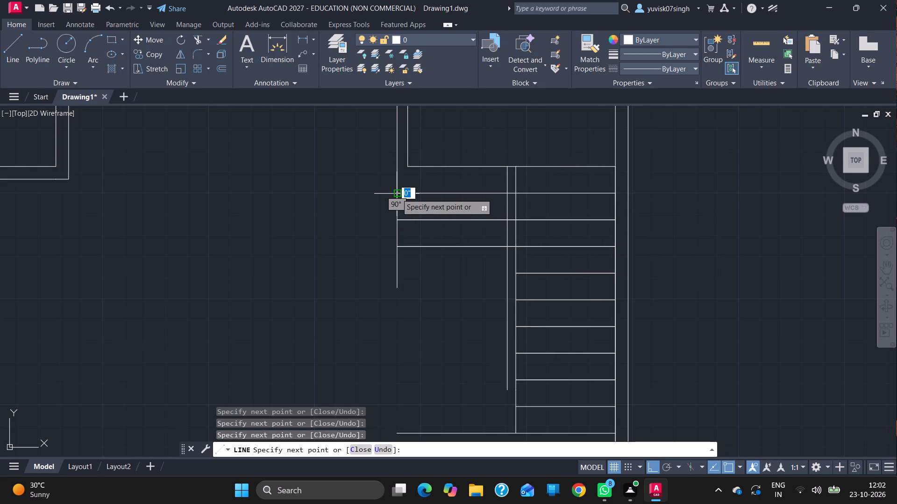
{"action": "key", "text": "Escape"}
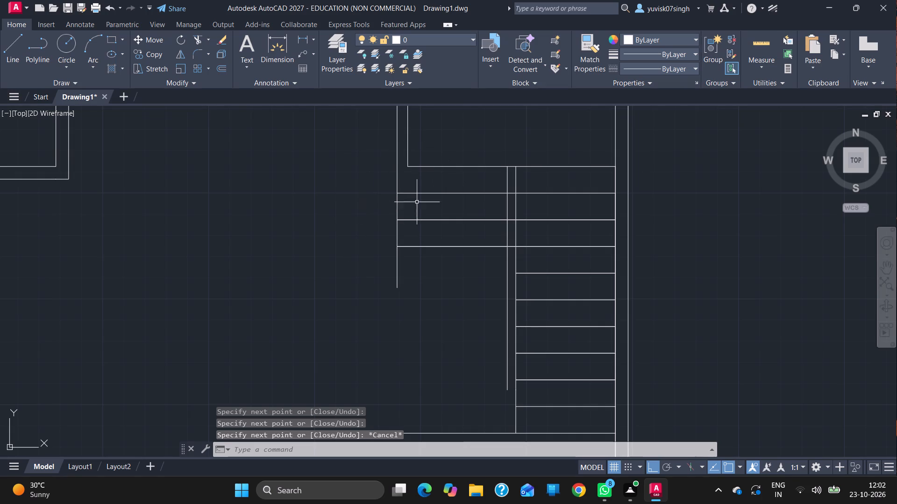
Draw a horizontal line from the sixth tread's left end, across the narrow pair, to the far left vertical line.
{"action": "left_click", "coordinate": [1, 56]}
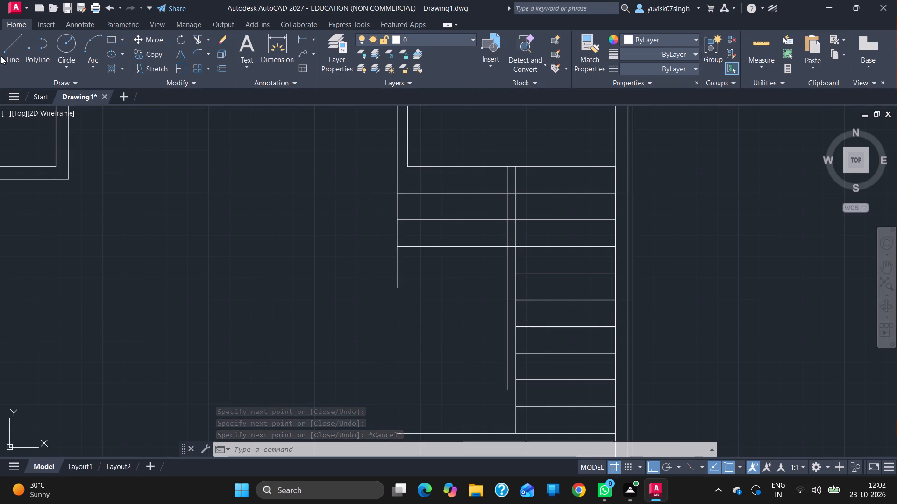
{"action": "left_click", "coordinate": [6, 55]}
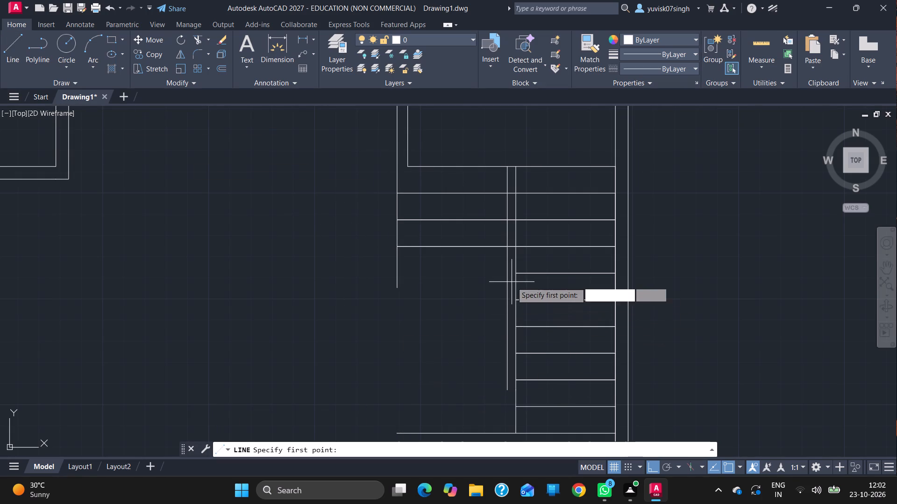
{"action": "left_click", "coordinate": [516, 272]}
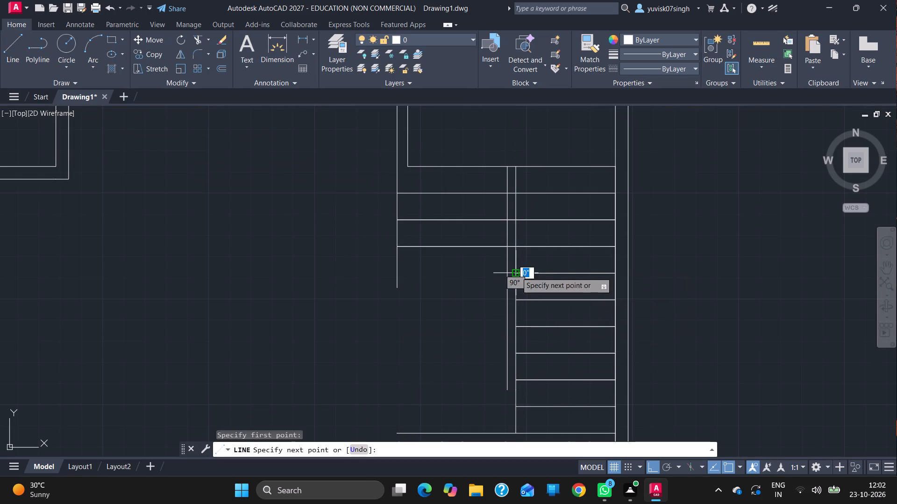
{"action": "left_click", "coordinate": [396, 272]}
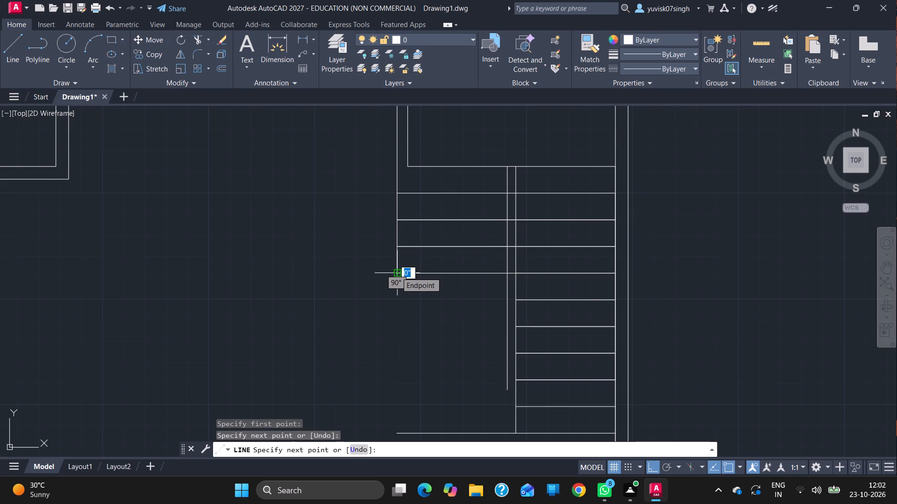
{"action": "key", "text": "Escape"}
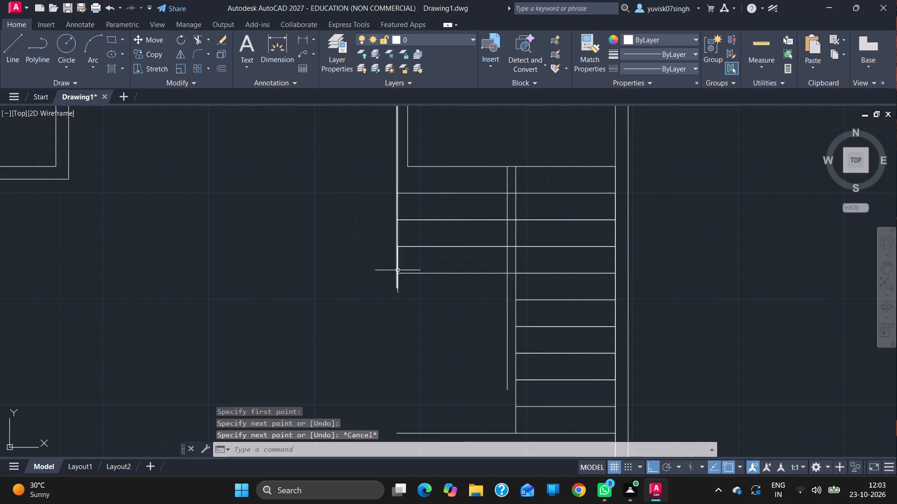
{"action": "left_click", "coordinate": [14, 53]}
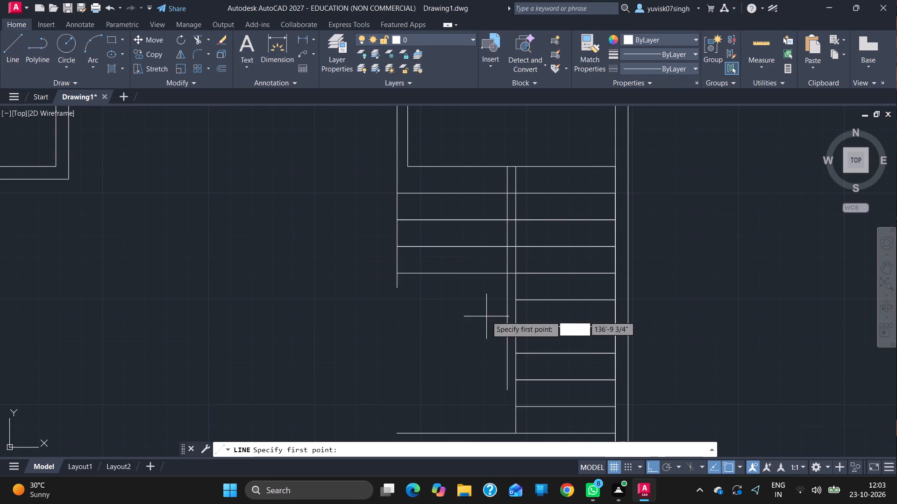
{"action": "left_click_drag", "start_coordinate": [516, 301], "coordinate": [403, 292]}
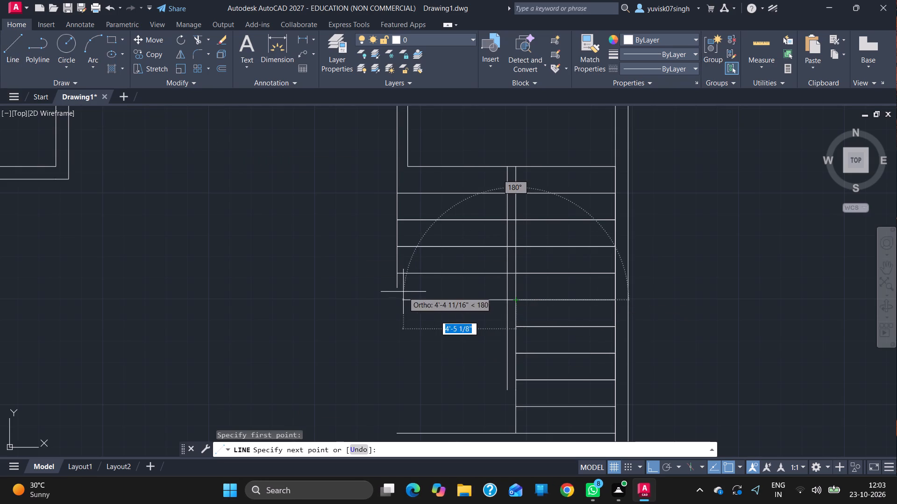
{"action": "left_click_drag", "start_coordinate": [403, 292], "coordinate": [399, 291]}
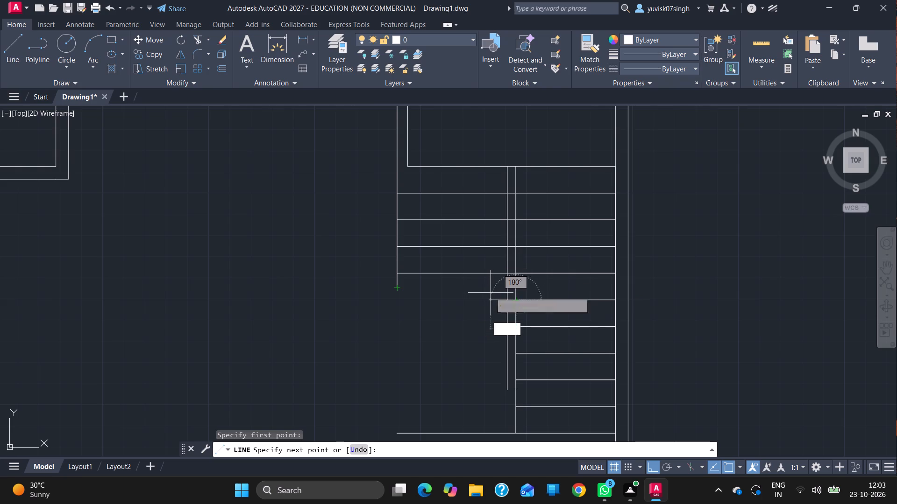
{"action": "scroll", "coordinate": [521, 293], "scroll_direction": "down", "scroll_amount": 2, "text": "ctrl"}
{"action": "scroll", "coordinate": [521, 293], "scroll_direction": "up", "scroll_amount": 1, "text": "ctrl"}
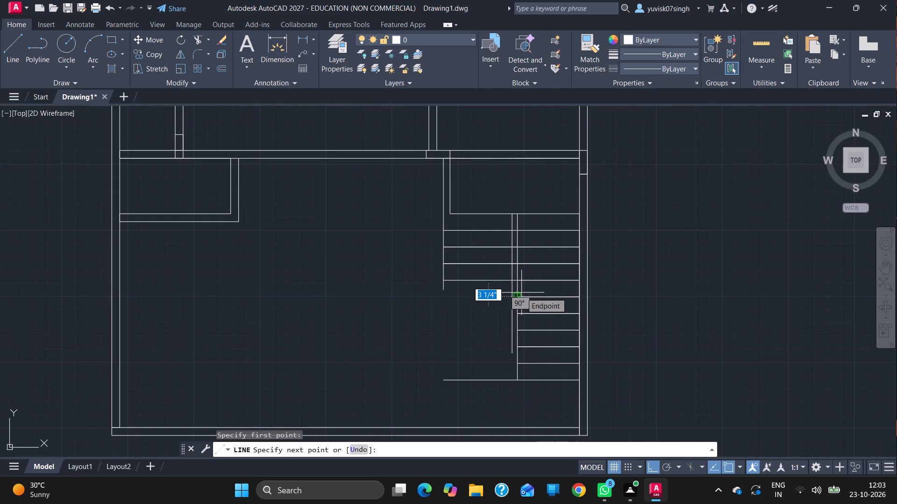
Undo the tread lines, the wall divisions and the surrounding stair outline, back to the narrow vertical pair below the lower partition.
{"action": "key", "text": "ctrl+z"}
{"action": "key", "text": "ctrl+z"}
{"action": "key", "text": "ctrl+z"}
{"action": "key", "text": "ctrl+z"}
{"action": "key", "text": "ctrl+z"}
{"action": "key", "text": "ctrl+z"}
{"action": "key", "text": "ctrl+z"}
{"action": "key", "text": "ctrl+z"}
{"action": "key", "text": "ctrl+z"}
{"action": "key", "text": "ctrl+z"}
{"action": "key", "text": "ctrl+z"}
{"action": "key", "text": "ctrl+z"}
{"action": "key", "text": "ctrl+z"}
{"action": "key", "text": "ctrl+z"}
{"action": "key", "text": "ctrl+z"}
{"action": "key", "text": "ctrl+z"}
{"action": "key", "text": "ctrl+z"}
{"action": "key", "text": "ctrl+z"}
{"action": "key", "text": "ctrl+z"}
{"action": "key", "text": "ctrl+z"}
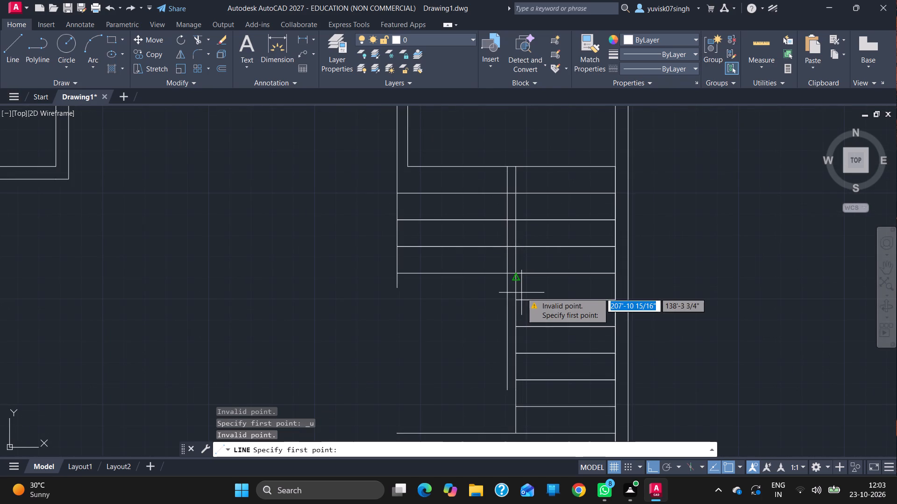
{"action": "key", "text": "Escape"}
{"action": "key", "text": "ctrl+z"}
{"action": "key", "text": "ctrl+z"}
{"action": "key", "text": "ctrl+z"}
{"action": "key", "text": "ctrl+z"}
{"action": "key", "text": "ctrl+z"}
{"action": "key", "text": "ctrl+z"}
{"action": "key", "text": "ctrl+z"}
{"action": "key", "text": "ctrl+z"}
{"action": "key", "text": "ctrl+z"}
{"action": "key", "text": "ctrl+z"}
{"action": "key", "text": "ctrl+z"}
{"action": "key", "text": "ctrl+z"}
{"action": "key", "text": "ctrl+z"}
{"action": "key", "text": "ctrl+z"}
{"action": "key", "text": "ctrl+z"}
{"action": "key", "text": "ctrl+z"}
{"action": "key", "text": "ctrl+z"}
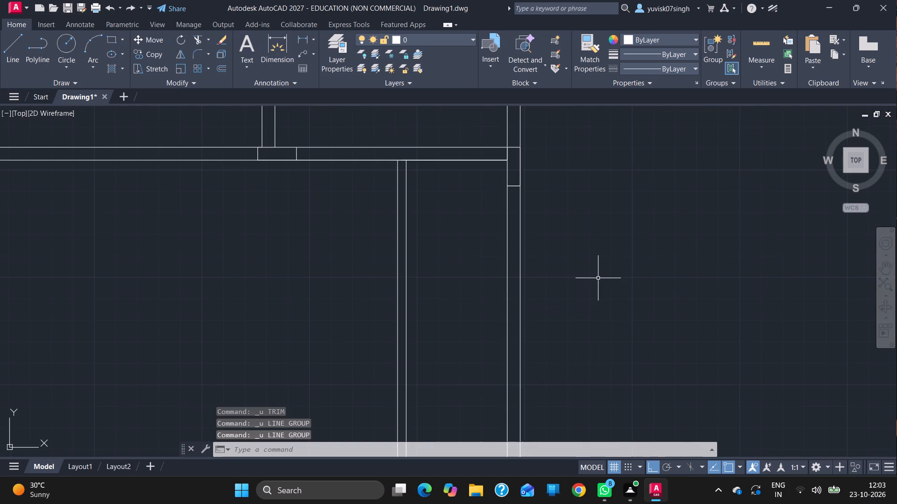
Draw a line from the inner bottom-right wall corner 3' up the right wall, continuing horizontally left about 9'-11".
{"action": "scroll", "coordinate": [598, 278], "scroll_direction": "down", "scroll_amount": 4, "text": "ctrl"}
{"action": "scroll", "coordinate": [616, 287], "scroll_direction": "up", "scroll_amount": 3, "text": "ctrl"}
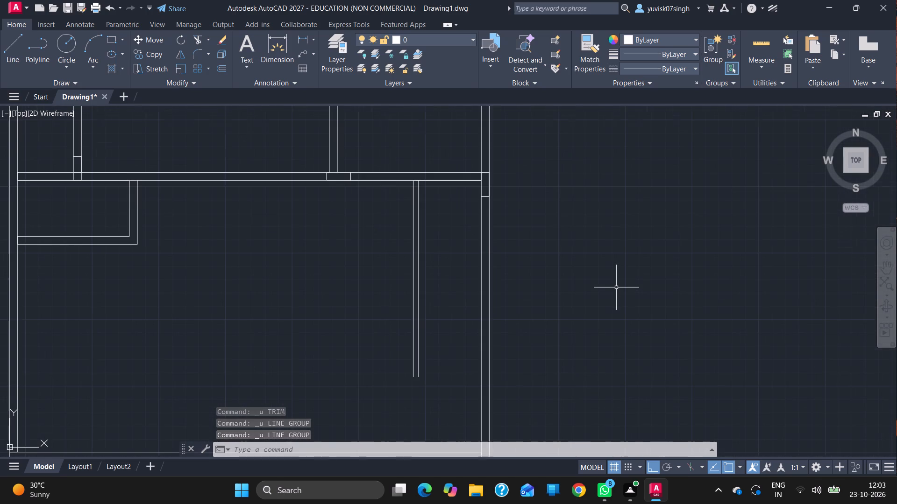
{"action": "left_click", "coordinate": [10, 65]}
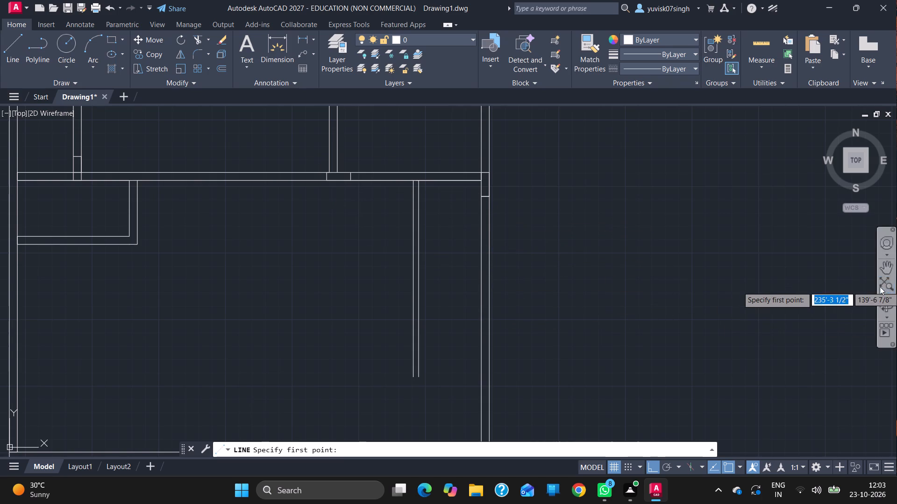
{"action": "left_click", "coordinate": [883, 272]}
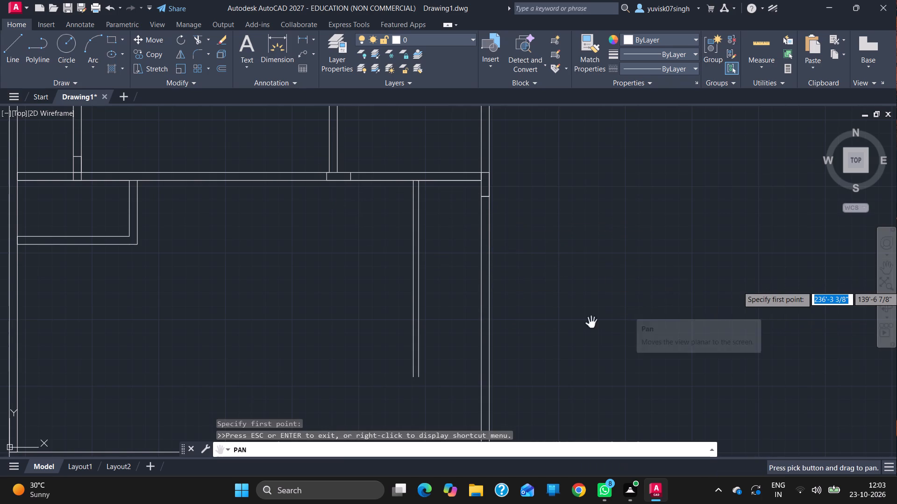
{"action": "left_click_drag", "start_coordinate": [577, 331], "coordinate": [577, 278]}
{"action": "key", "text": "Escape"}
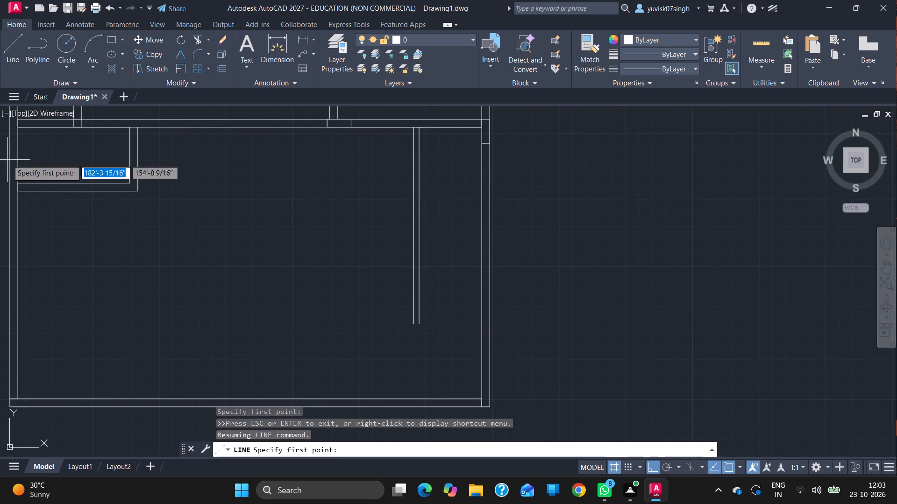
{"action": "key", "text": "Escape"}
{"action": "left_click", "coordinate": [131, 5]}
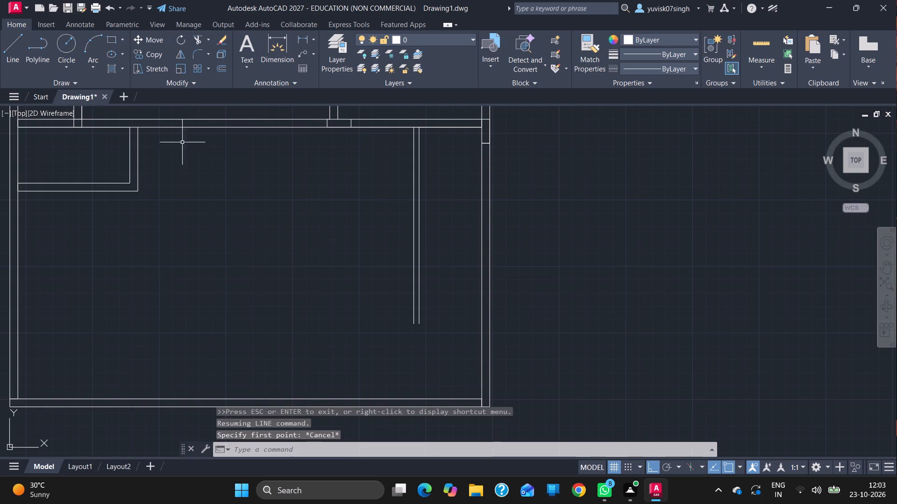
{"action": "left_click", "coordinate": [13, 37]}
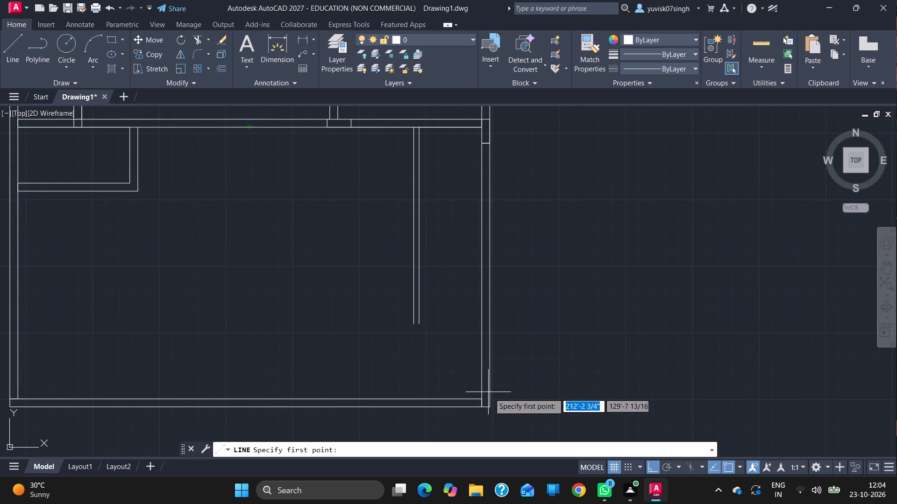
{"action": "left_click_drag", "start_coordinate": [482, 399], "coordinate": [477, 354]}
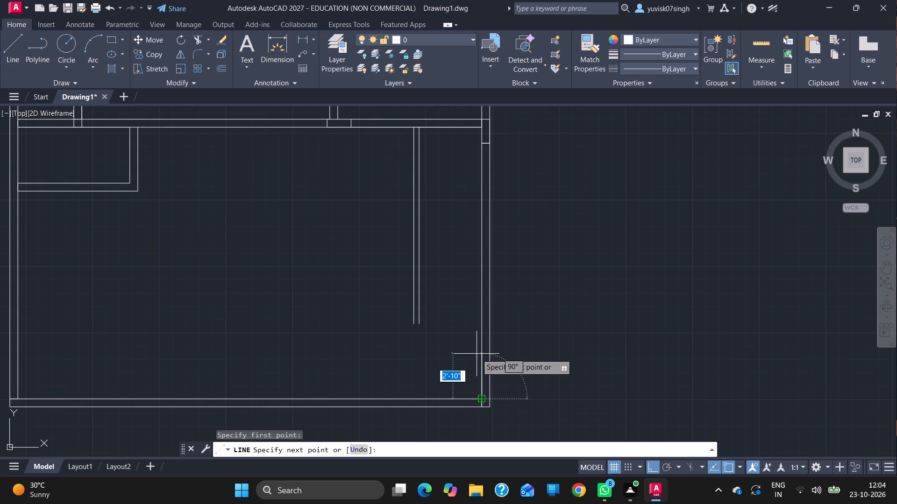
{"action": "type", "text": "3'"}
{"action": "key", "text": "Return"}
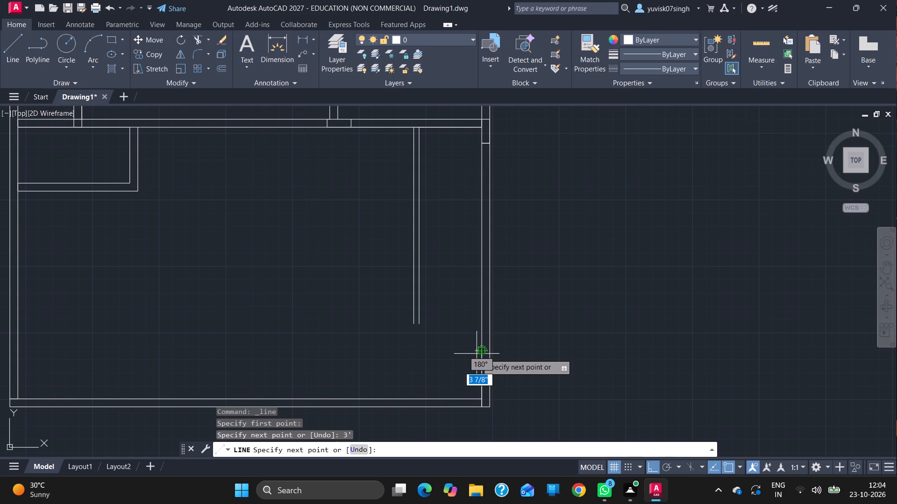
{"action": "left_click", "coordinate": [323, 332]}
{"action": "key", "text": "Escape"}
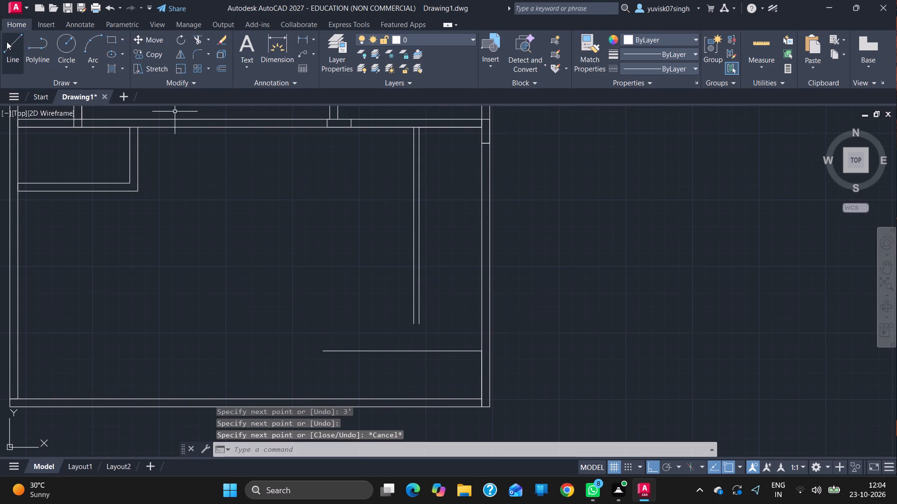
Draw a vertical line from the lower partition column's bottom-right corner down to the new horizontal line.
{"action": "left_click", "coordinate": [7, 42]}
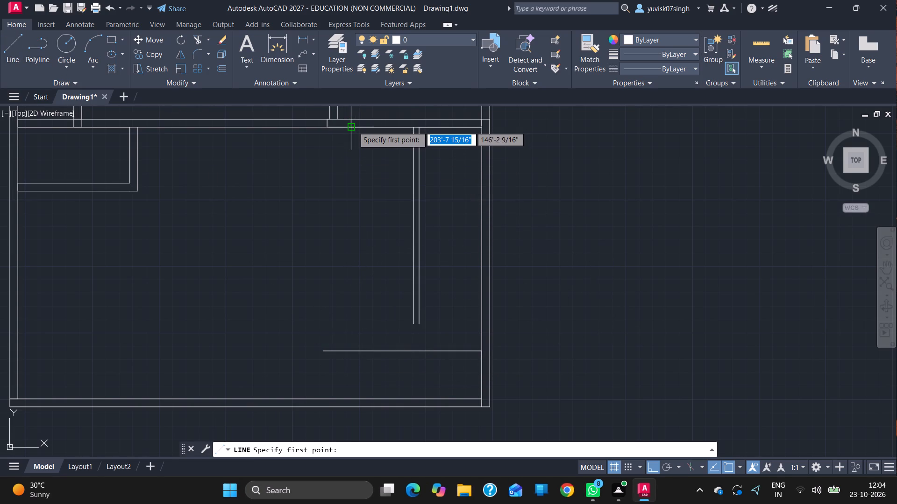
{"action": "left_click_drag", "start_coordinate": [353, 126], "coordinate": [358, 278]}
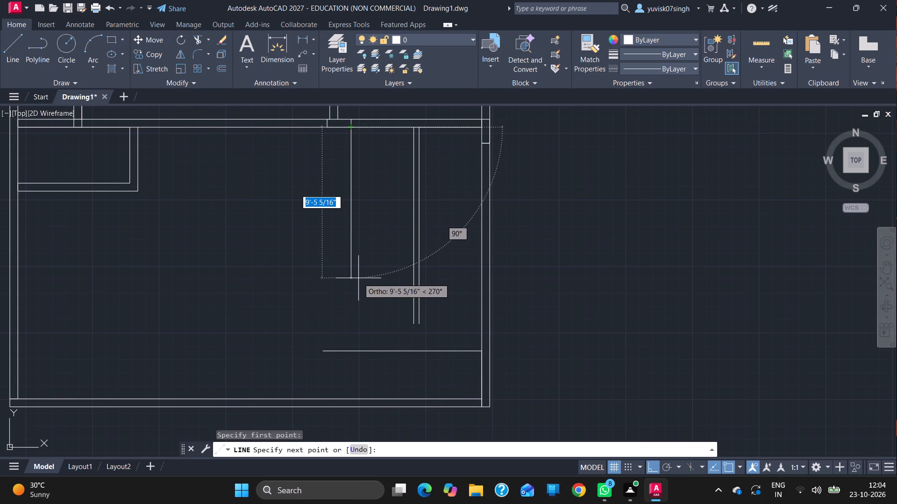
{"action": "left_click_drag", "start_coordinate": [358, 278], "coordinate": [351, 351]}
{"action": "left_click", "coordinate": [351, 351]}
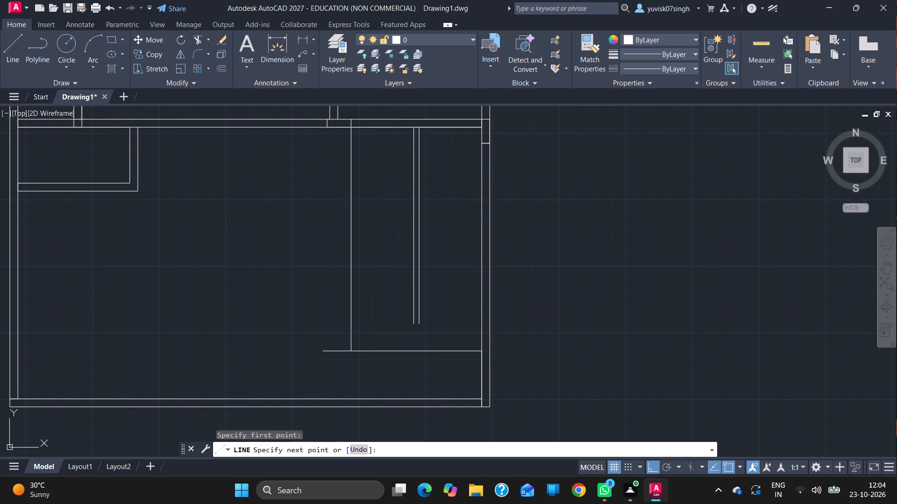
{"action": "key", "text": "Escape"}
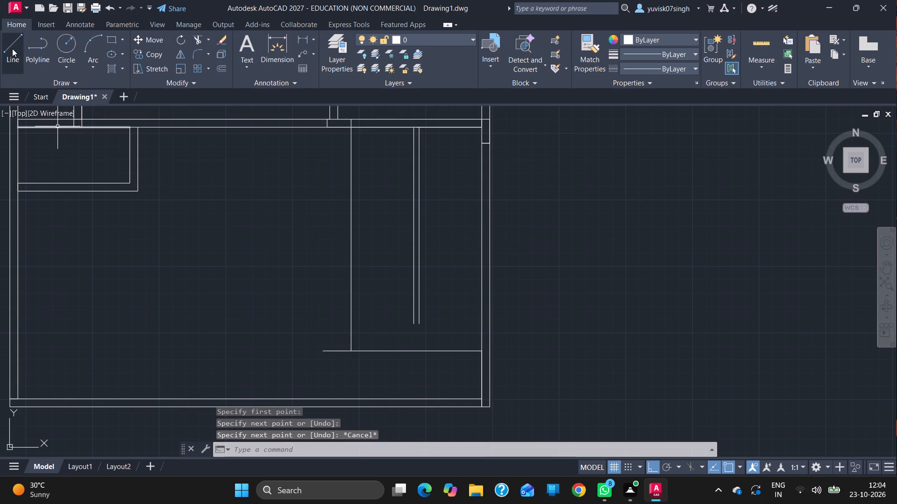
From the same column corner, draw a line 3'6" down, across to the right wall's inner face, and down to the lower horizontal line.
{"action": "left_click", "coordinate": [13, 49]}
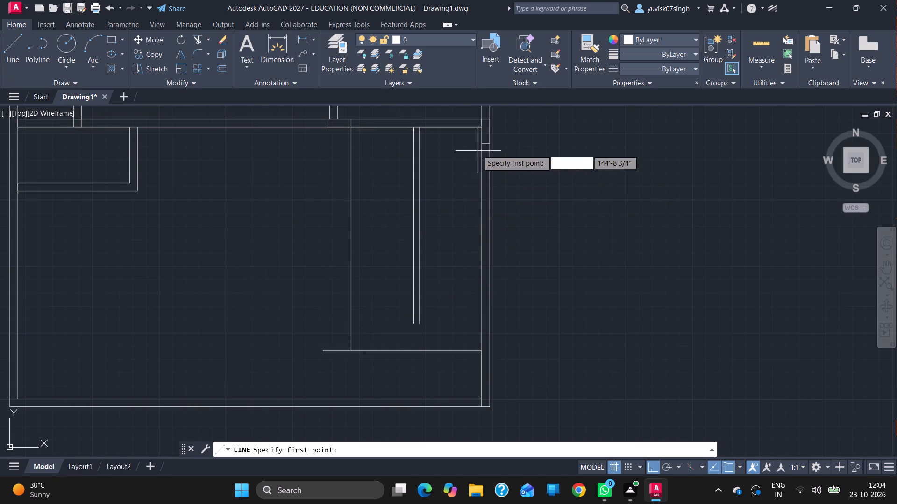
{"action": "left_click", "coordinate": [353, 126]}
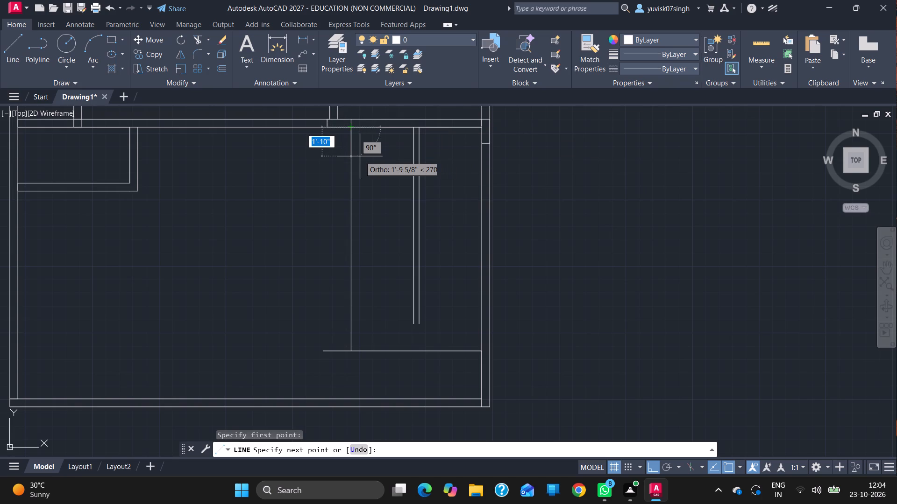
{"action": "type", "text": "3'6"}
{"action": "key", "text": "Return"}
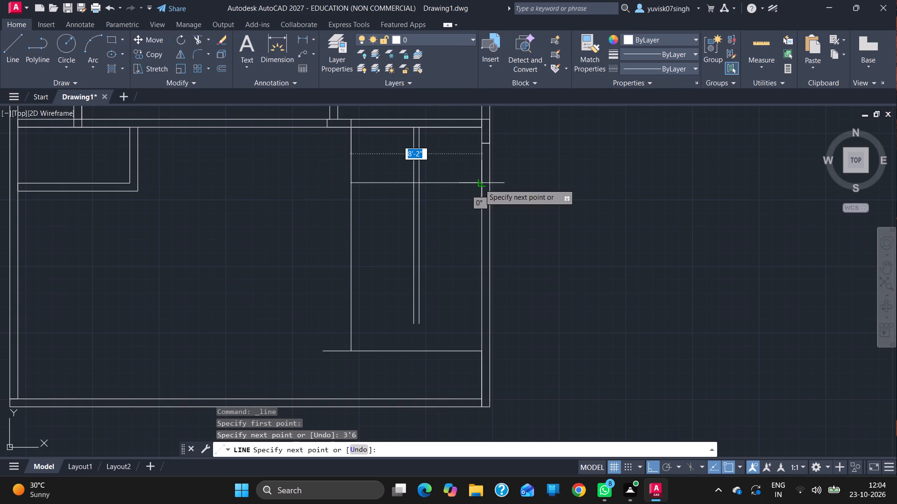
{"action": "left_click_drag", "start_coordinate": [479, 184], "coordinate": [482, 301]}
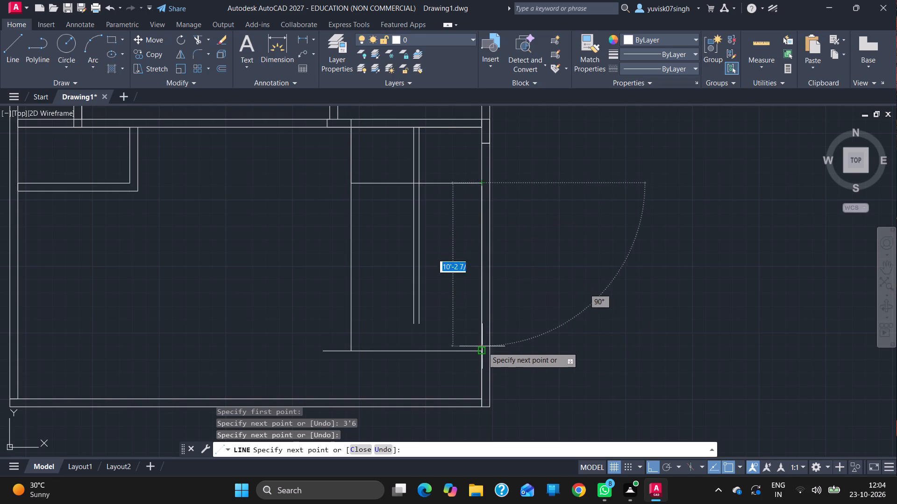
{"action": "left_click", "coordinate": [483, 350]}
{"action": "key", "text": "Escape"}
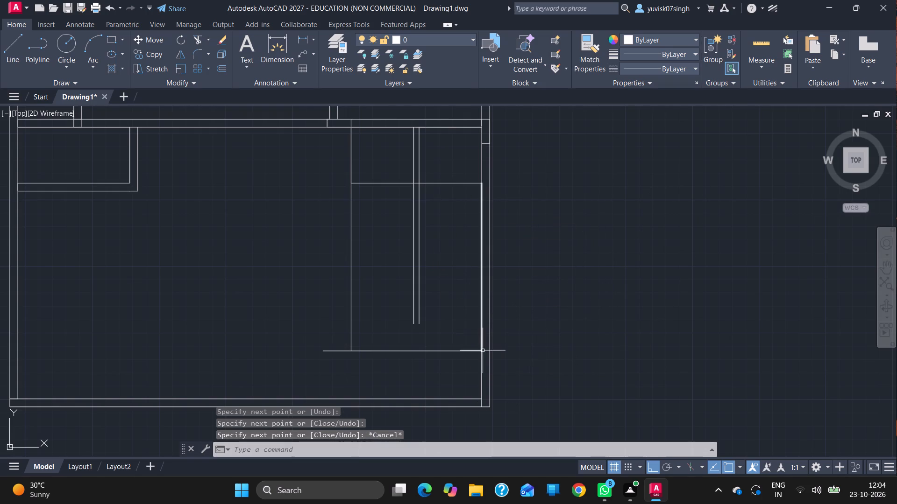
Divide the right wall line between the upper and lower stair lines into 11 segments.
{"action": "left_click", "coordinate": [86, 80]}
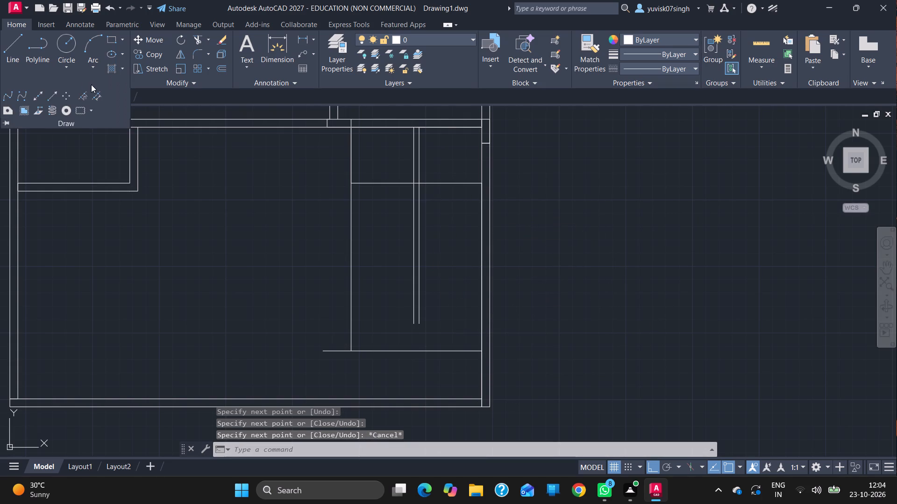
{"action": "left_click", "coordinate": [87, 92]}
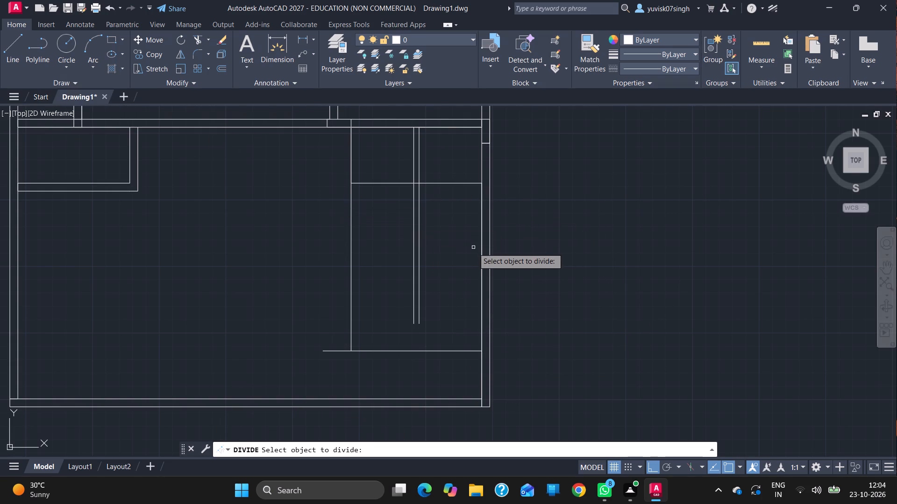
{"action": "left_click", "coordinate": [483, 251]}
{"action": "type", "text": "11"}
{"action": "key", "text": "Return"}
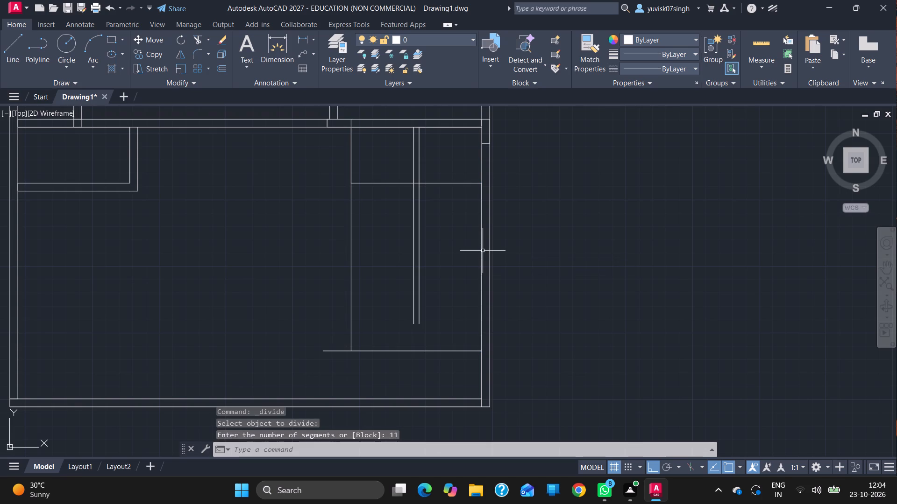
Draw a line continuing the narrow pair's right line down to the lower horizontal stair line.
{"action": "left_click", "coordinate": [21, 39]}
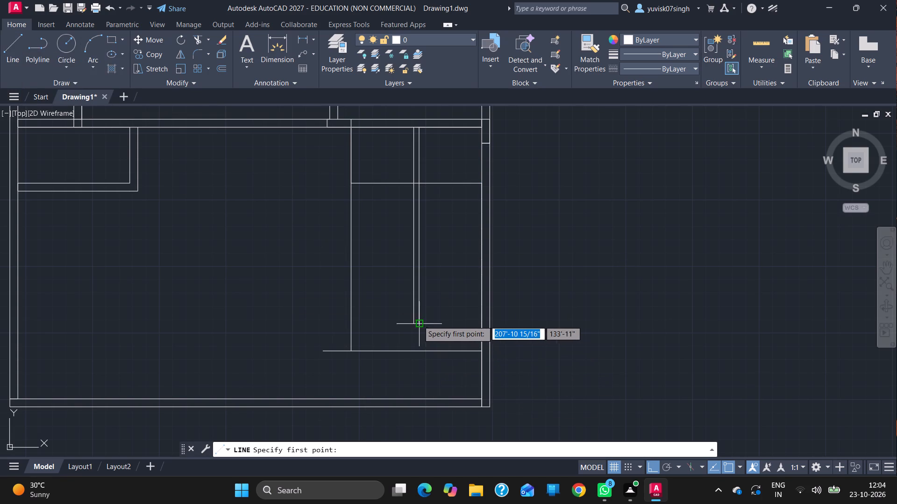
{"action": "left_click_drag", "start_coordinate": [418, 322], "coordinate": [417, 345]}
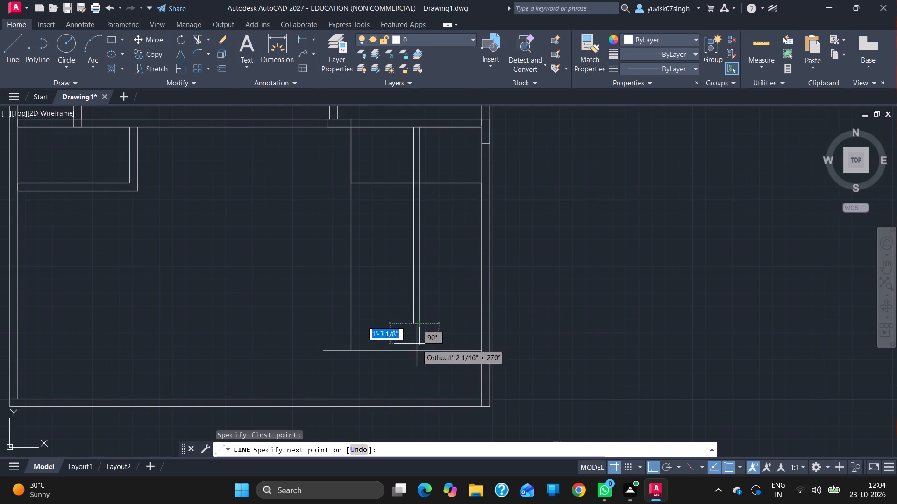
{"action": "left_click_drag", "start_coordinate": [417, 345], "coordinate": [417, 350]}
{"action": "left_click", "coordinate": [417, 350]}
{"action": "key", "text": "Escape"}
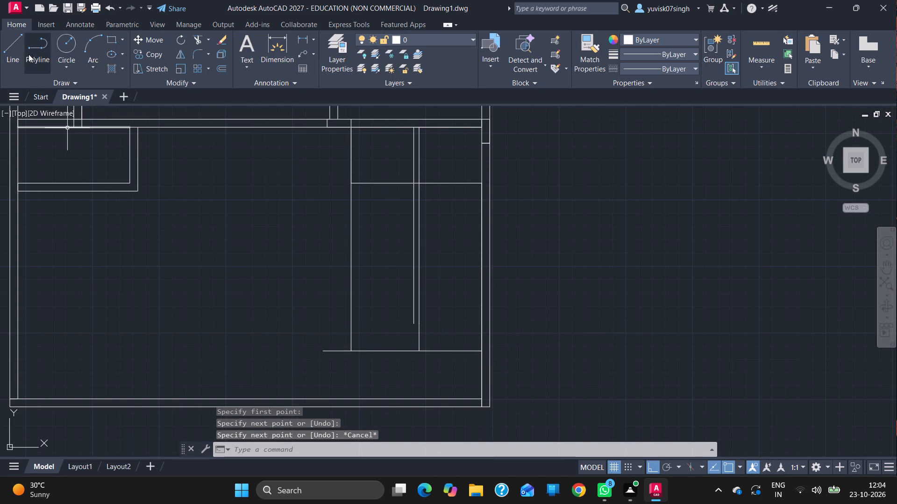
Draw tread lines from the lowest three division points on the right wall to the narrow pair's right line, linked along the wall.
{"action": "left_click", "coordinate": [4, 48]}
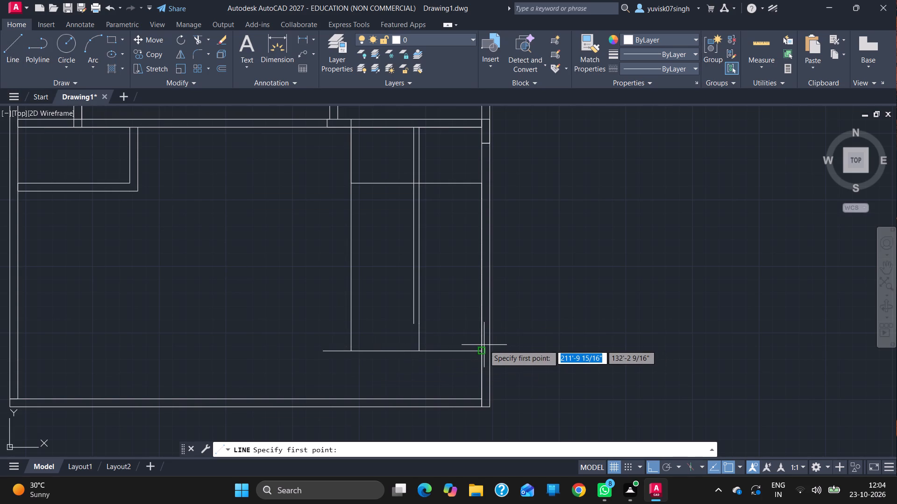
{"action": "left_click", "coordinate": [483, 339]}
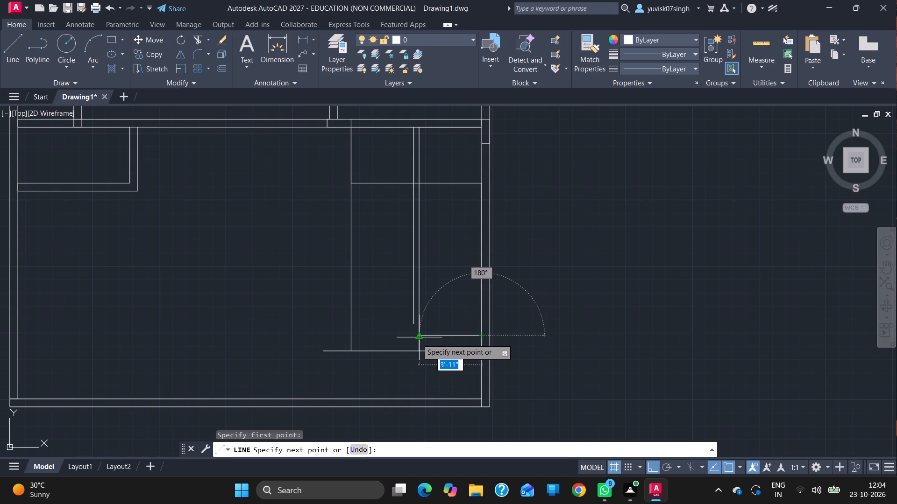
{"action": "left_click_drag", "start_coordinate": [417, 335], "coordinate": [444, 332]}
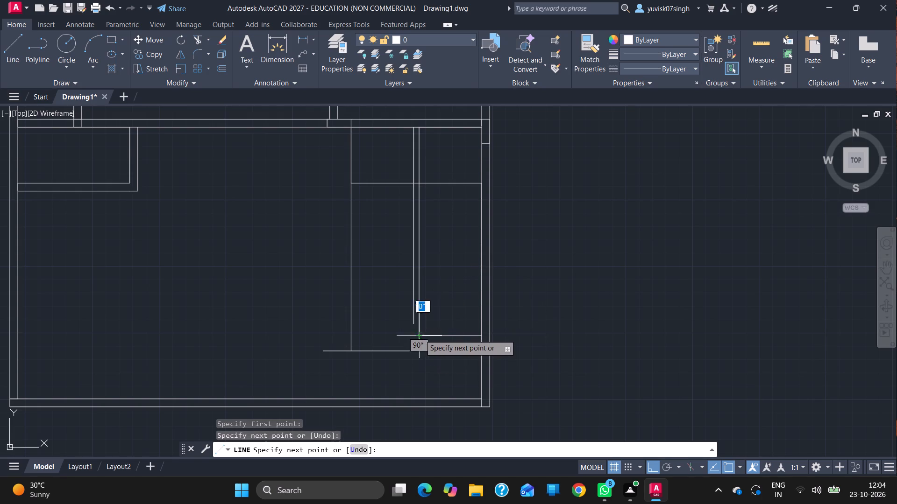
{"action": "left_click_drag", "start_coordinate": [444, 332], "coordinate": [482, 336]}
{"action": "left_click_drag", "start_coordinate": [482, 336], "coordinate": [481, 319]}
{"action": "left_click_drag", "start_coordinate": [481, 319], "coordinate": [417, 319]}
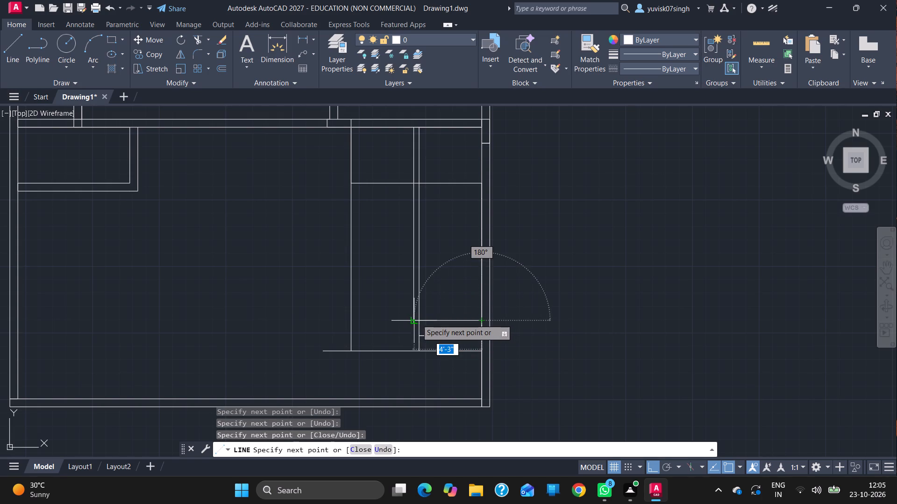
{"action": "left_click_drag", "start_coordinate": [417, 319], "coordinate": [421, 319]}
{"action": "left_click_drag", "start_coordinate": [421, 319], "coordinate": [479, 320]}
{"action": "left_click_drag", "start_coordinate": [479, 320], "coordinate": [478, 306]}
{"action": "left_click_drag", "start_coordinate": [478, 306], "coordinate": [433, 305]}
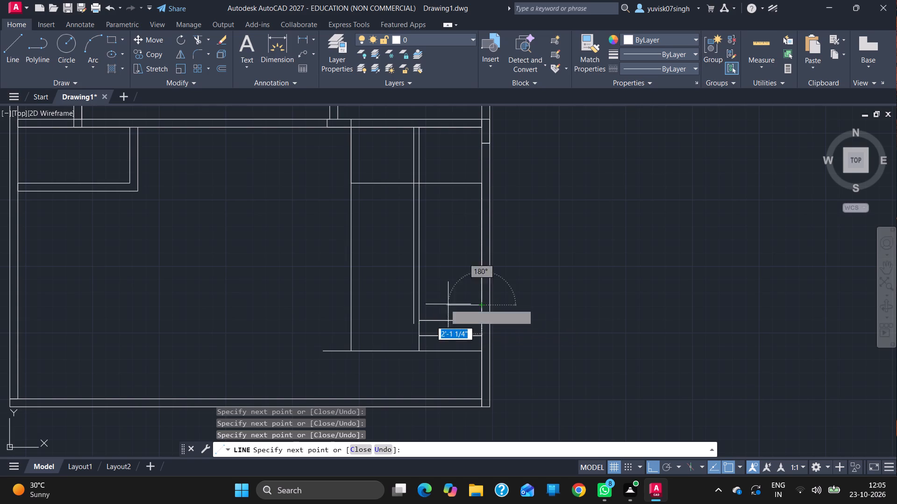
{"action": "left_click_drag", "start_coordinate": [433, 305], "coordinate": [418, 305]}
{"action": "left_click_drag", "start_coordinate": [418, 305], "coordinate": [480, 297]}
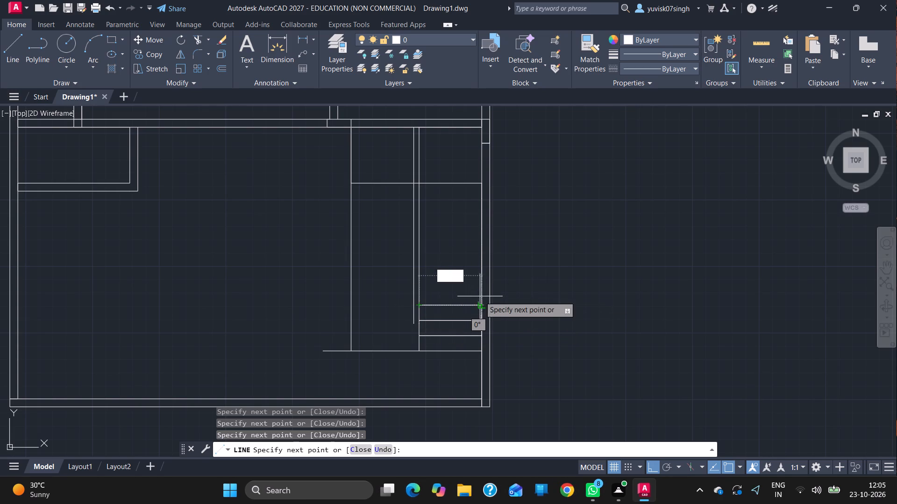
{"action": "left_click_drag", "start_coordinate": [480, 297], "coordinate": [481, 305]}
Continue the linked tread lines from the fourth and fifth division points on the right wall to the narrow pair's right line.
{"action": "left_click_drag", "start_coordinate": [481, 305], "coordinate": [482, 289]}
{"action": "left_click_drag", "start_coordinate": [482, 289], "coordinate": [421, 289]}
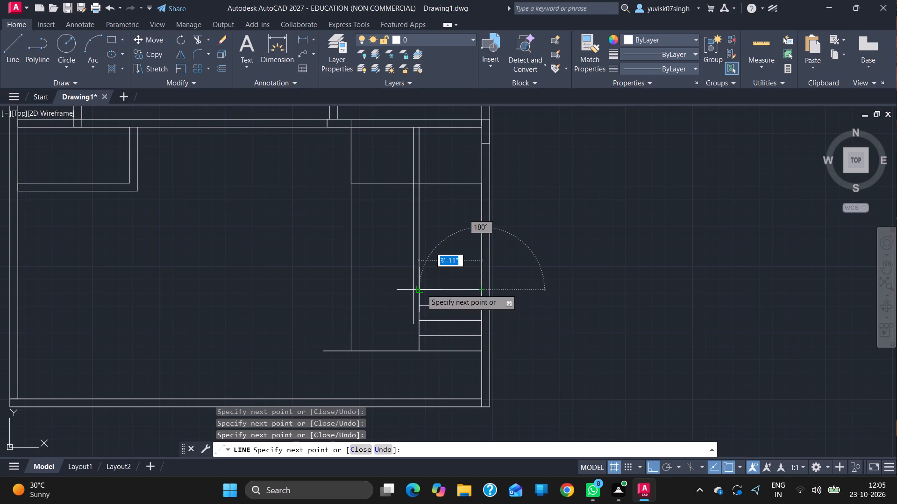
{"action": "left_click_drag", "start_coordinate": [421, 289], "coordinate": [422, 289]}
{"action": "left_click_drag", "start_coordinate": [422, 289], "coordinate": [483, 288]}
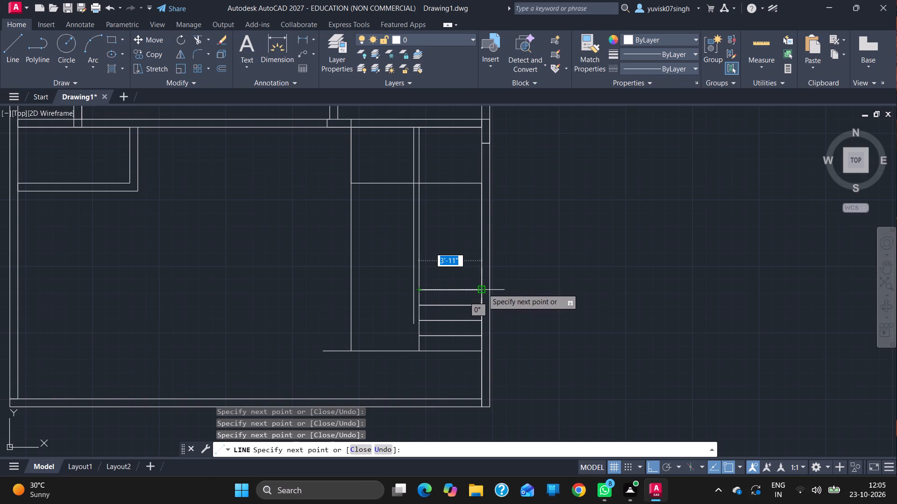
{"action": "left_click_drag", "start_coordinate": [483, 288], "coordinate": [483, 278]}
{"action": "left_click_drag", "start_coordinate": [483, 278], "coordinate": [430, 279]}
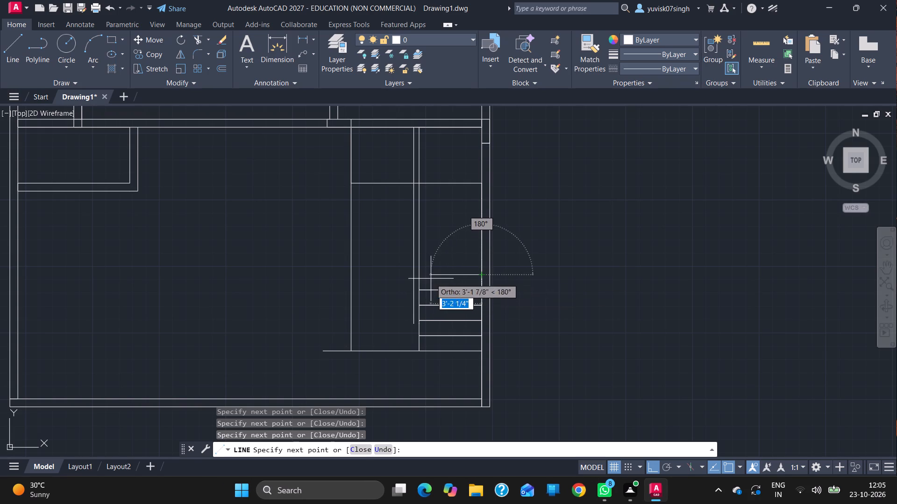
{"action": "left_click_drag", "start_coordinate": [430, 279], "coordinate": [422, 275]}
{"action": "left_click_drag", "start_coordinate": [422, 275], "coordinate": [476, 273]}
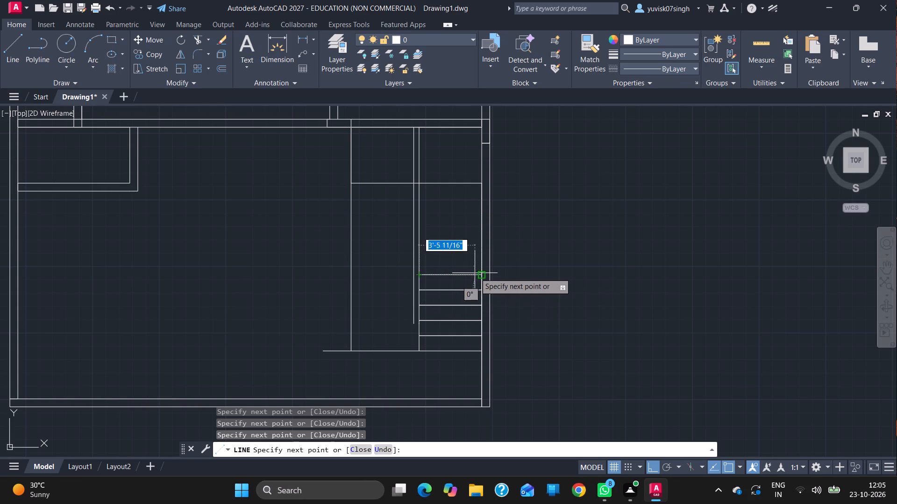
{"action": "left_click_drag", "start_coordinate": [476, 273], "coordinate": [480, 273]}
{"action": "left_click_drag", "start_coordinate": [480, 273], "coordinate": [477, 259]}
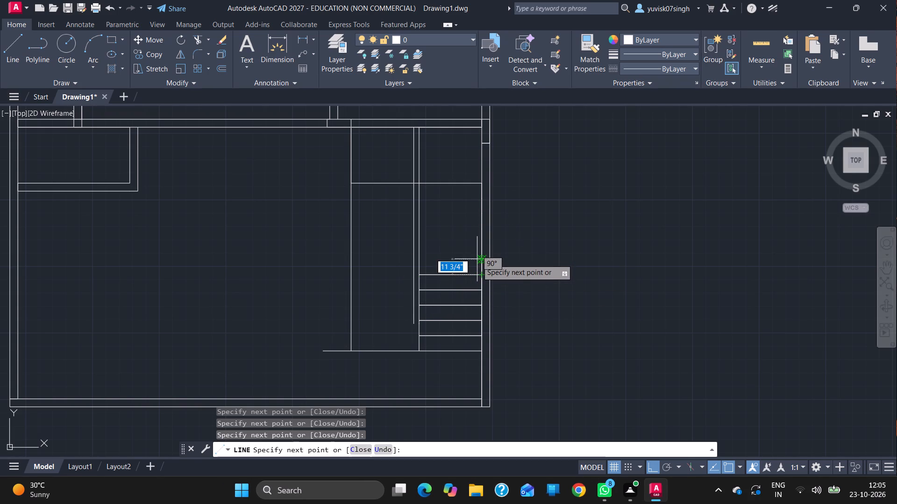
Draw linked tread lines from the sixth, seventh and eighth division points on the right wall to the narrow pair's right line.
{"action": "left_click_drag", "start_coordinate": [477, 259], "coordinate": [479, 259]}
{"action": "left_click", "coordinate": [479, 259]}
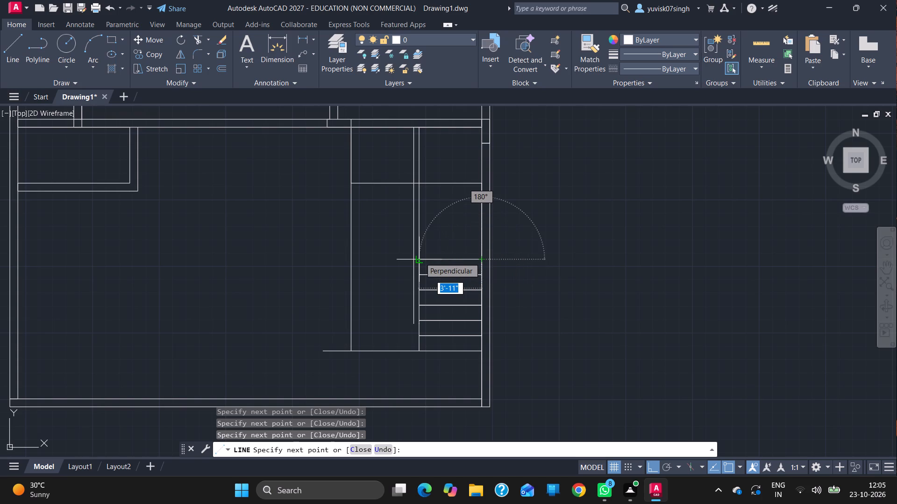
{"action": "left_click", "coordinate": [420, 258]}
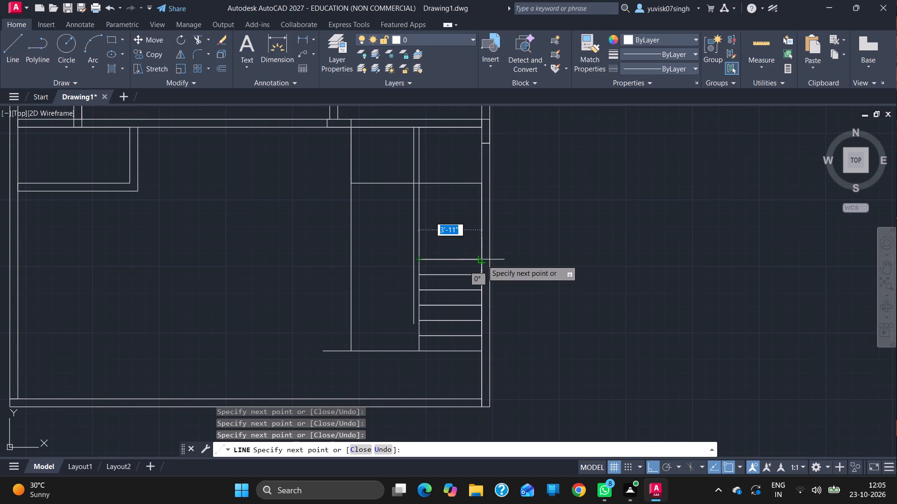
{"action": "left_click", "coordinate": [482, 260]}
{"action": "left_click", "coordinate": [480, 242]}
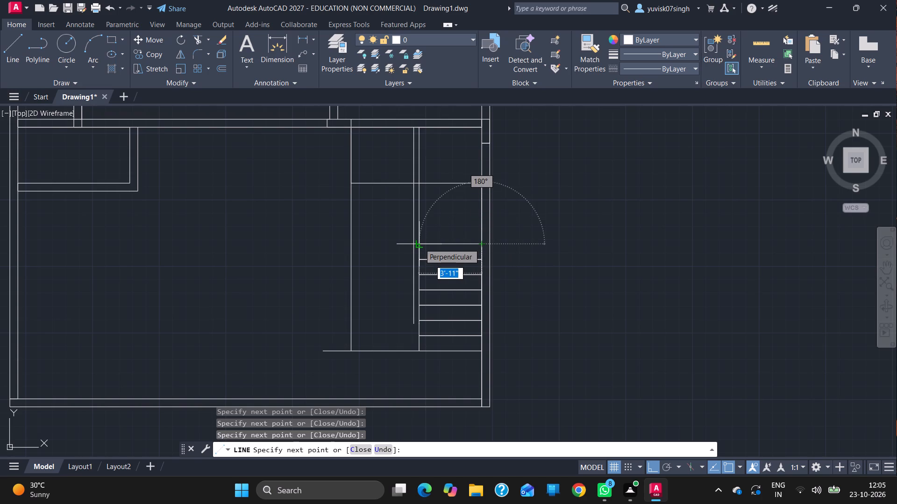
{"action": "left_click_drag", "start_coordinate": [420, 244], "coordinate": [479, 245]}
{"action": "left_click_drag", "start_coordinate": [479, 245], "coordinate": [479, 226]}
{"action": "left_click", "coordinate": [479, 226]}
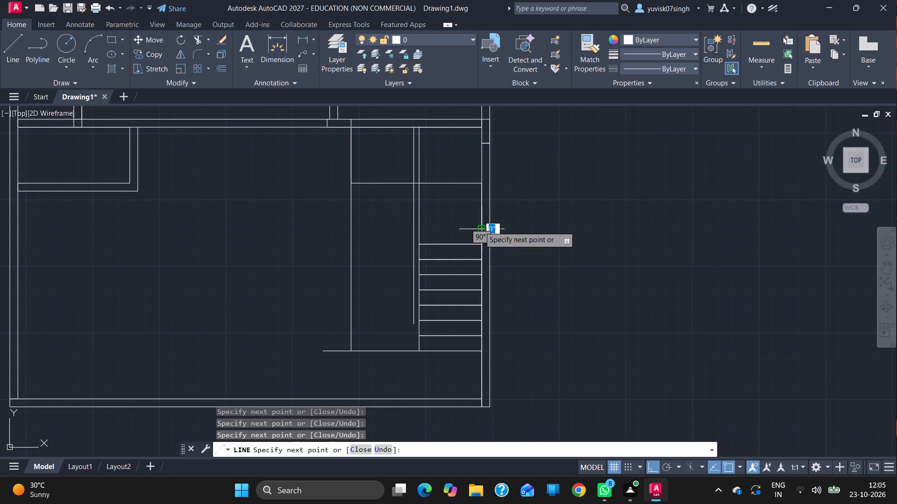
{"action": "left_click", "coordinate": [420, 229]}
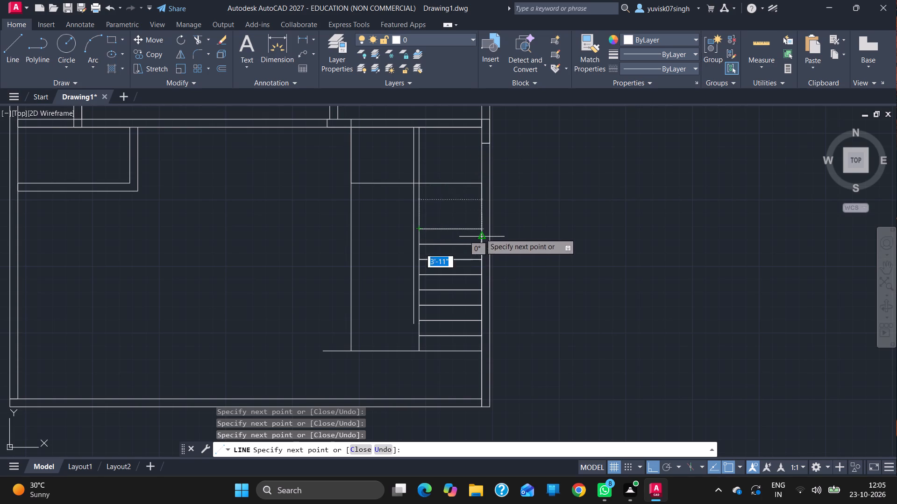
Draw linked full-width tread lines from the top three division points on the right wall across to the left vertical stair line.
{"action": "left_click_drag", "start_coordinate": [483, 231], "coordinate": [480, 218]}
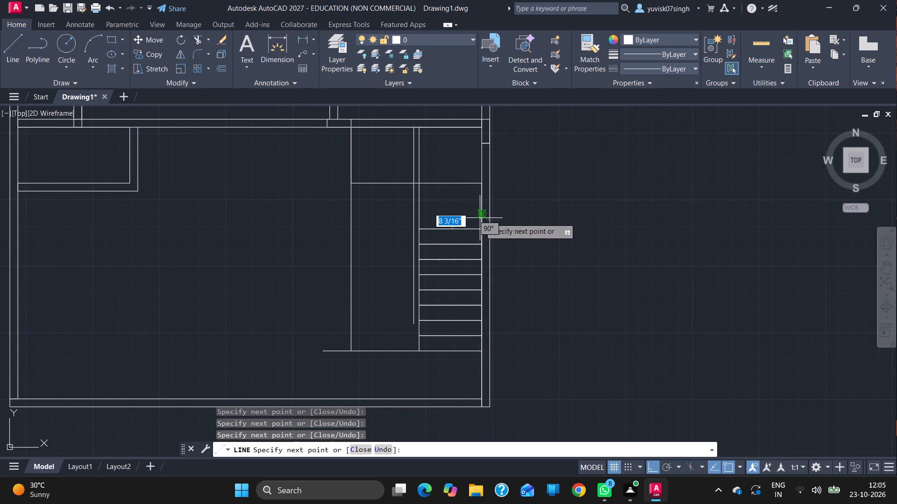
{"action": "left_click_drag", "start_coordinate": [480, 218], "coordinate": [356, 234]}
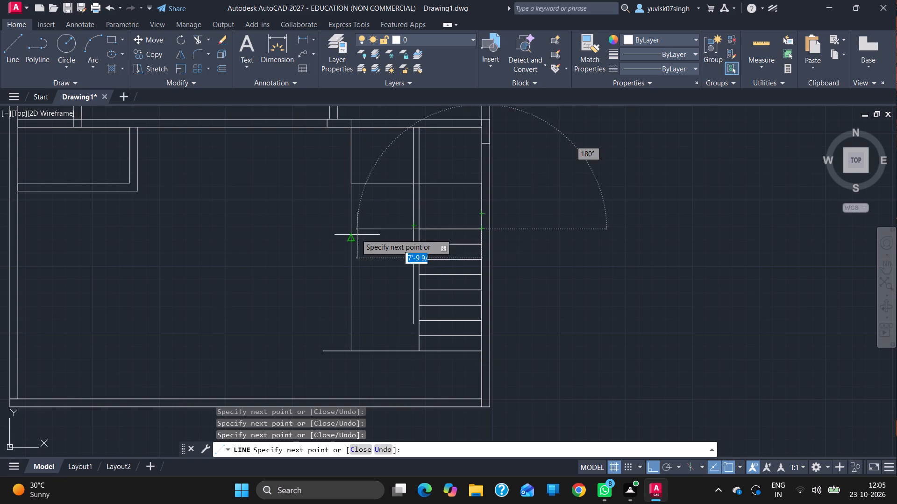
{"action": "left_click_drag", "start_coordinate": [351, 226], "coordinate": [470, 225]}
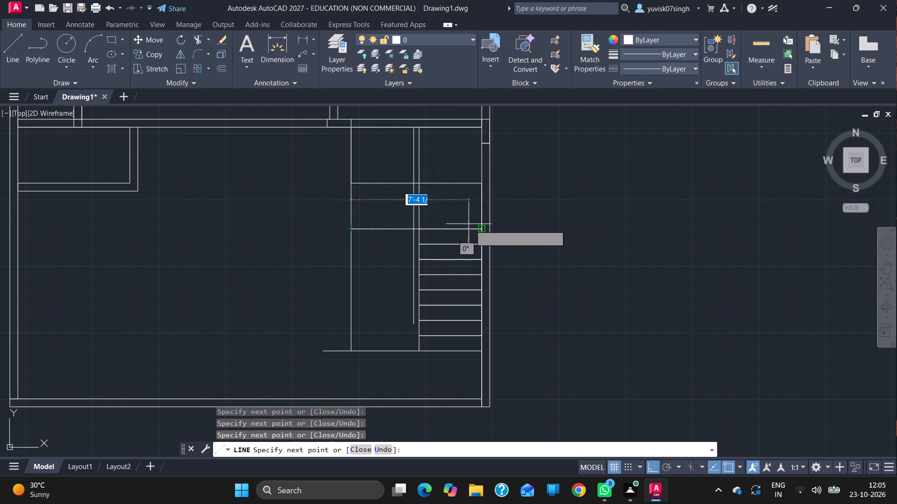
{"action": "left_click_drag", "start_coordinate": [470, 225], "coordinate": [481, 228]}
{"action": "left_click_drag", "start_coordinate": [481, 228], "coordinate": [481, 217]}
{"action": "left_click_drag", "start_coordinate": [481, 217], "coordinate": [363, 213]}
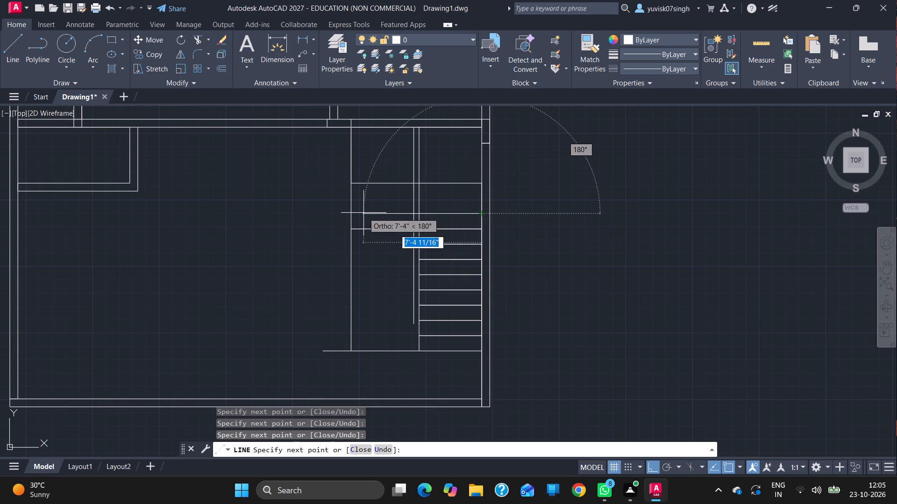
{"action": "left_click", "coordinate": [350, 217]}
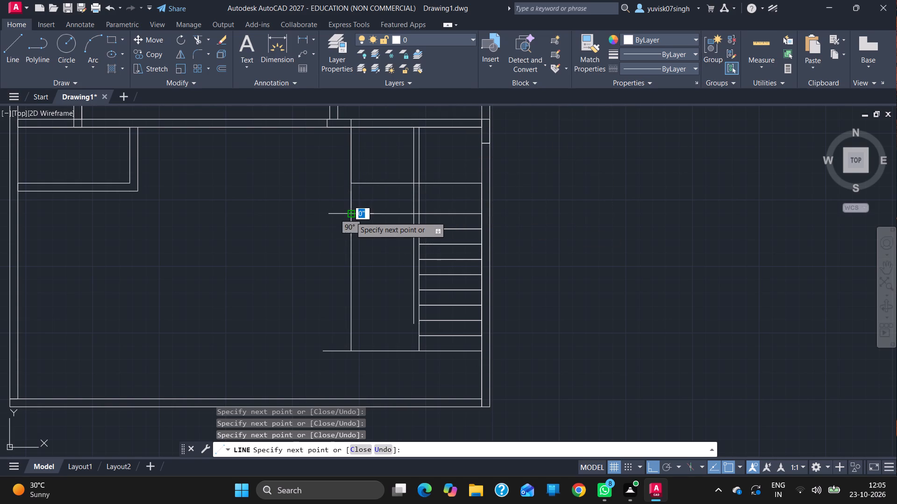
{"action": "left_click_drag", "start_coordinate": [481, 210], "coordinate": [481, 209]}
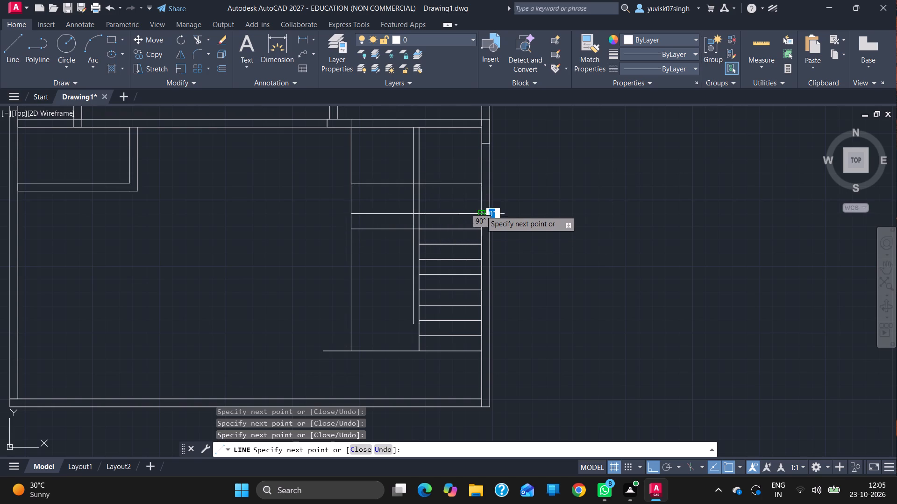
{"action": "left_click_drag", "start_coordinate": [481, 209], "coordinate": [481, 196]}
{"action": "left_click_drag", "start_coordinate": [481, 196], "coordinate": [349, 196]}
{"action": "left_click", "coordinate": [349, 196]}
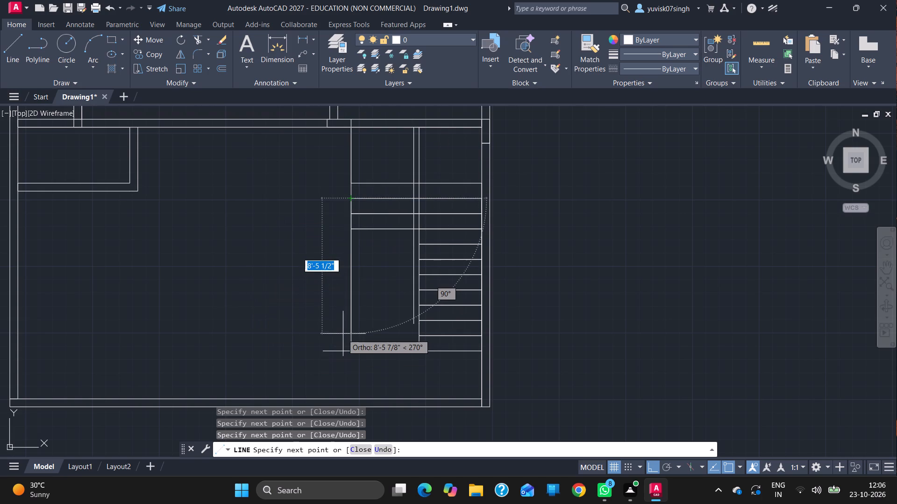
{"action": "key", "text": "Escape"}
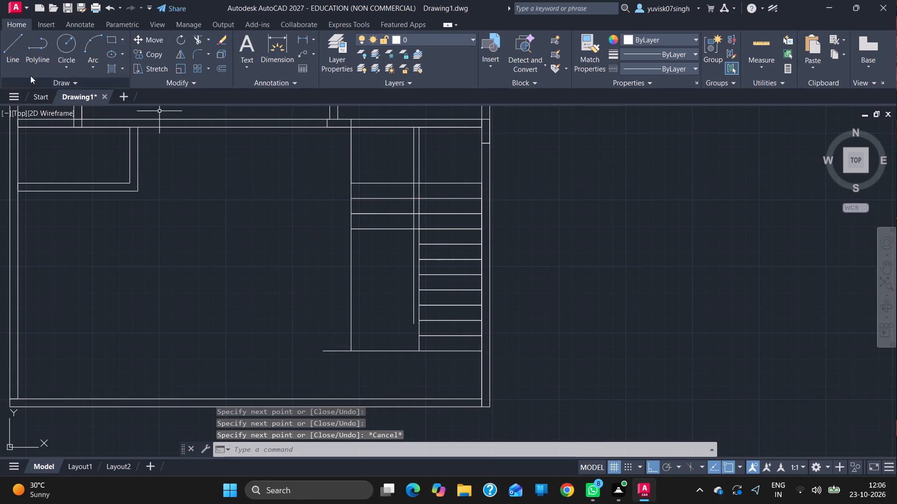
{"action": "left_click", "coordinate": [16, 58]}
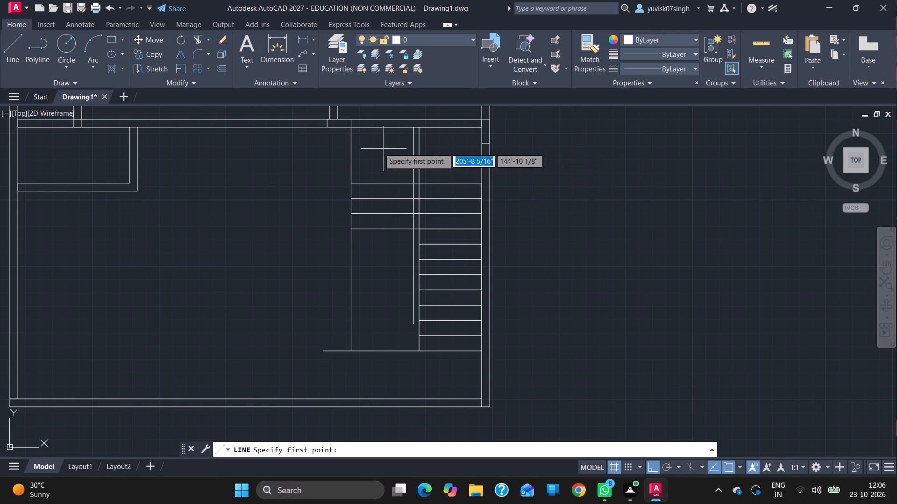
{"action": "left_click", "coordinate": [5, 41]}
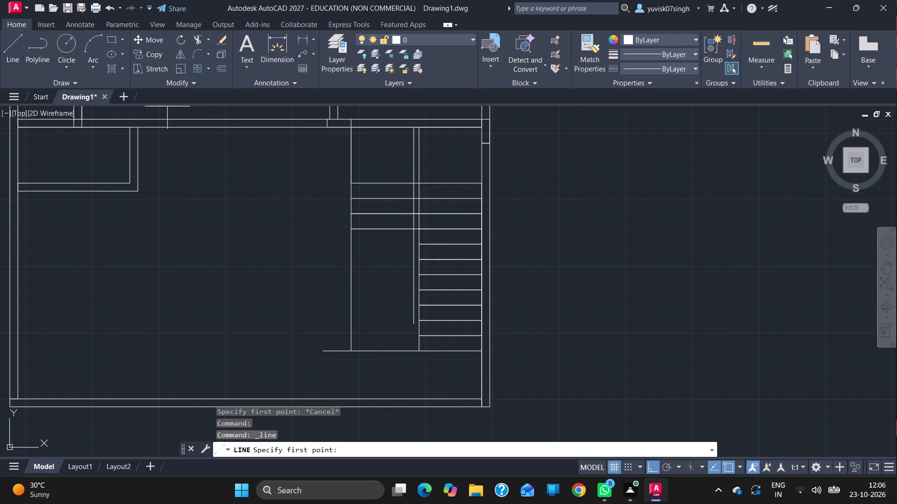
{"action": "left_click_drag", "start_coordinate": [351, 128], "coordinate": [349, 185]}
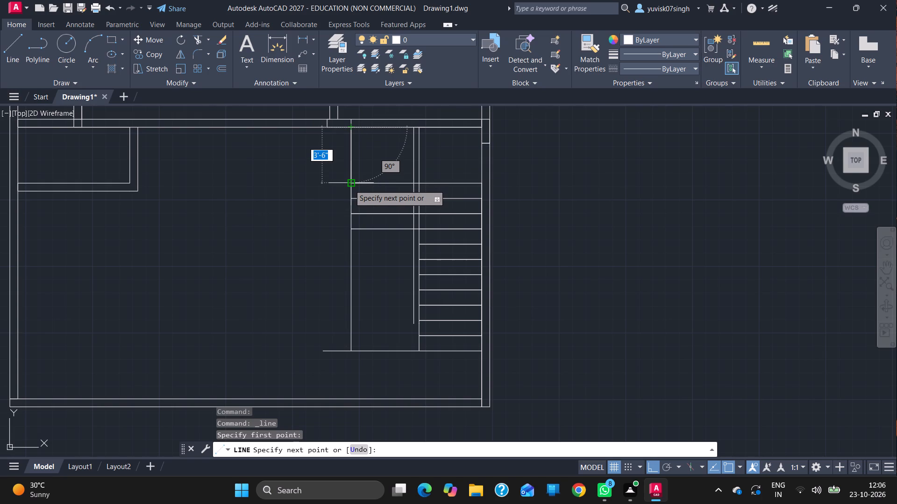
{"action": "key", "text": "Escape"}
Trim the narrow pair of vertical lines above the upper horizontal stair line.
{"action": "type", "text": "tr"}
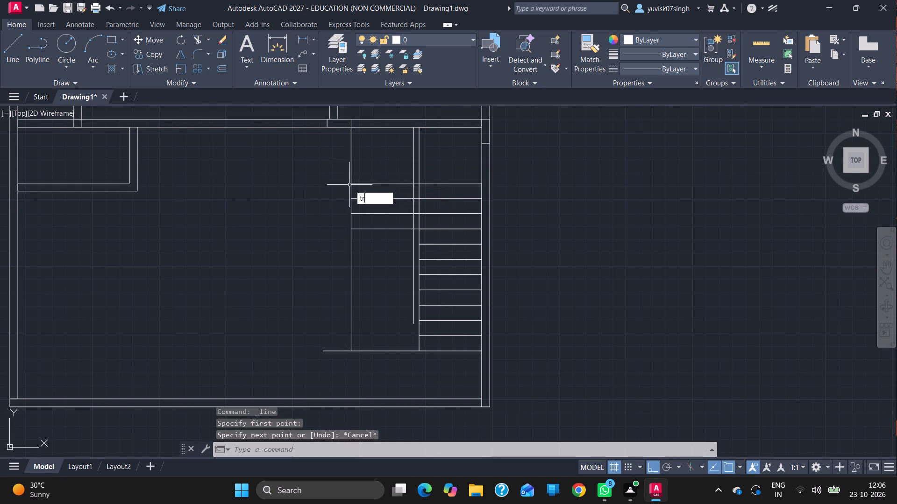
{"action": "key", "text": "Return"}
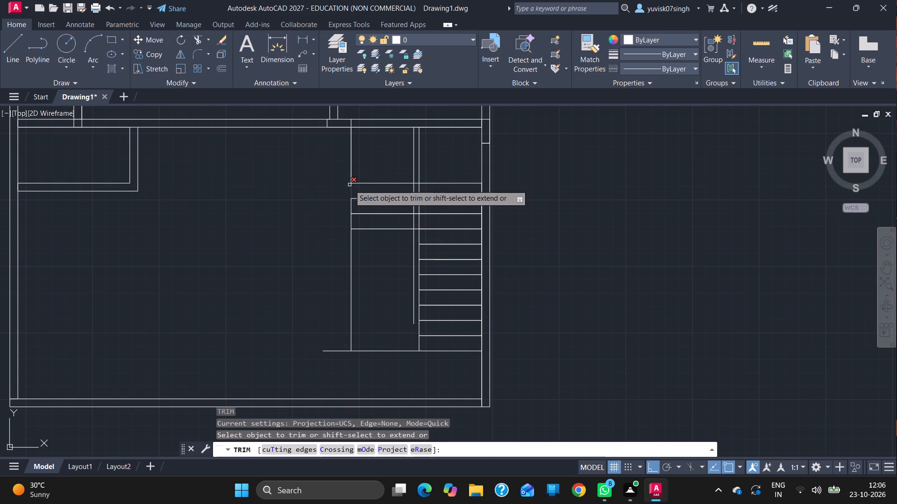
{"action": "left_click_drag", "start_coordinate": [408, 158], "coordinate": [459, 161]}
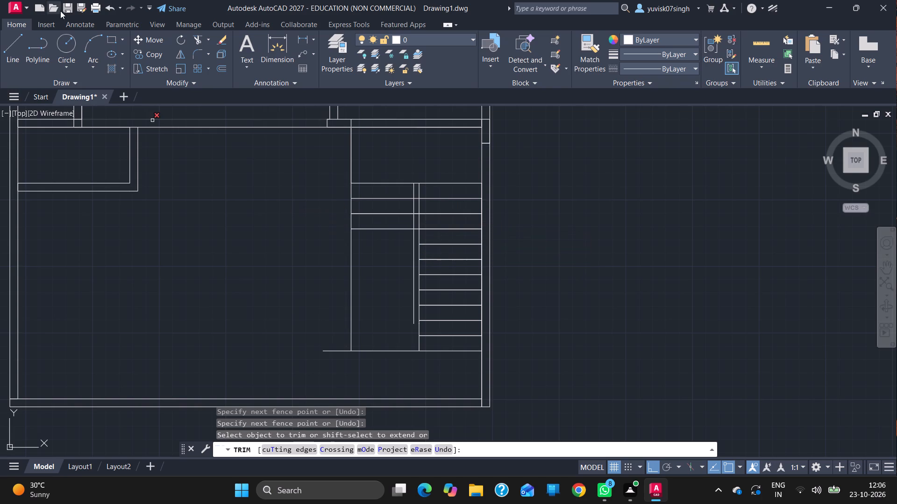
Extend the next three treads below the full-width ones from the narrow pair's right line to the left stair line with linked lines.
{"action": "left_click", "coordinate": [2, 39]}
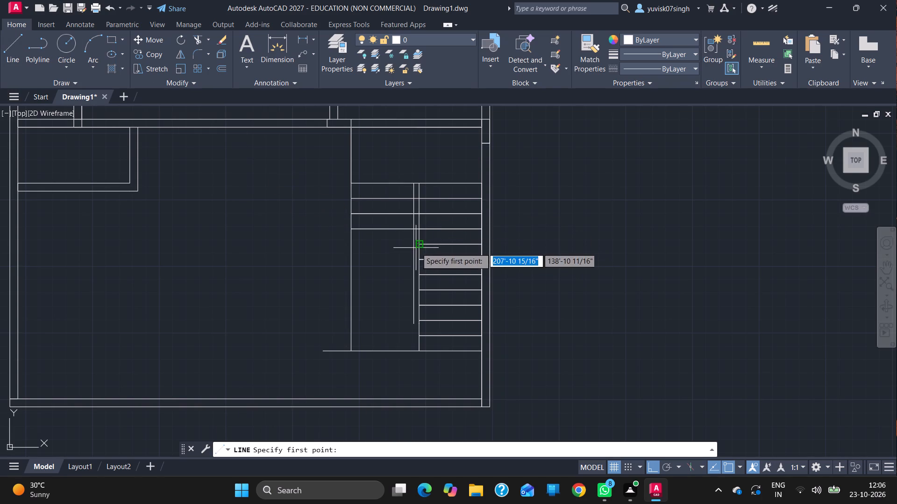
{"action": "left_click_drag", "start_coordinate": [422, 243], "coordinate": [357, 241]}
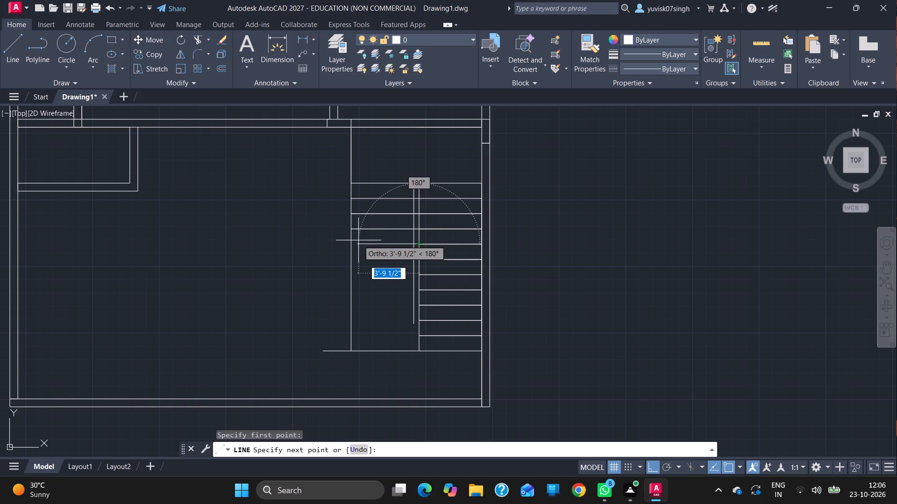
{"action": "left_click_drag", "start_coordinate": [357, 241], "coordinate": [351, 245]}
{"action": "left_click_drag", "start_coordinate": [351, 245], "coordinate": [424, 244]}
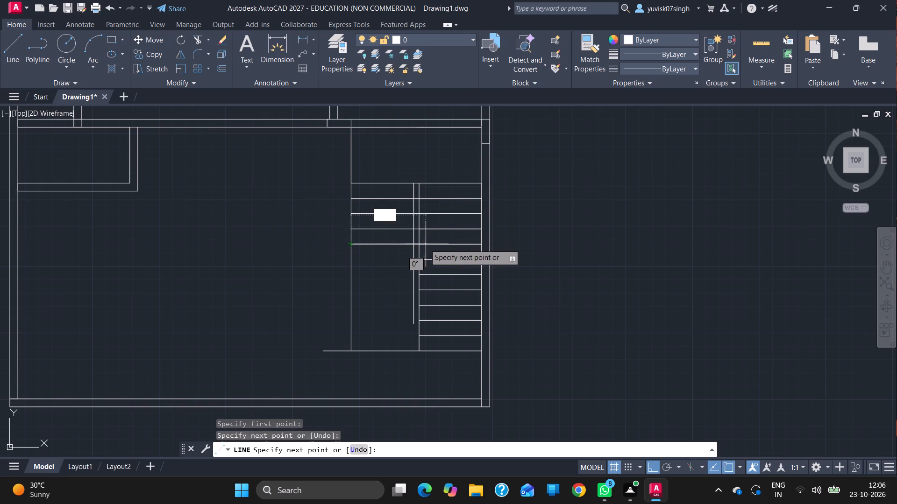
{"action": "left_click_drag", "start_coordinate": [424, 244], "coordinate": [419, 244]}
{"action": "left_click", "coordinate": [419, 244]}
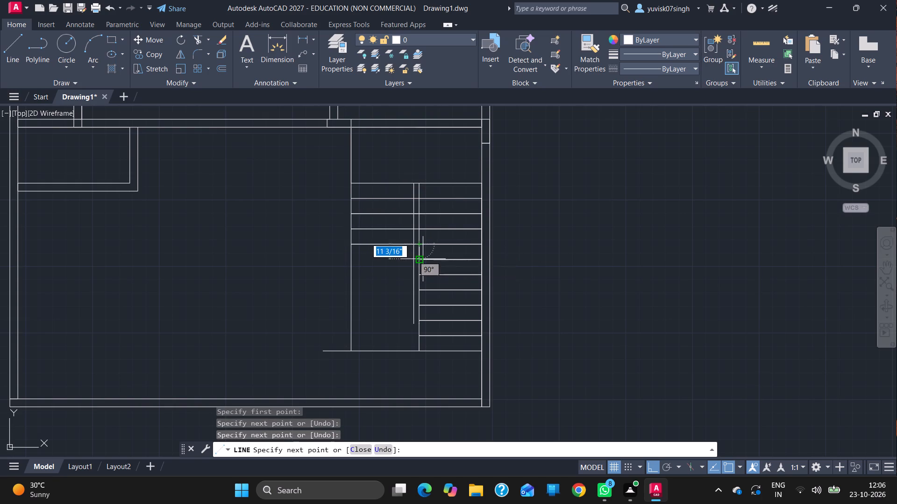
{"action": "left_click_drag", "start_coordinate": [421, 261], "coordinate": [378, 257]}
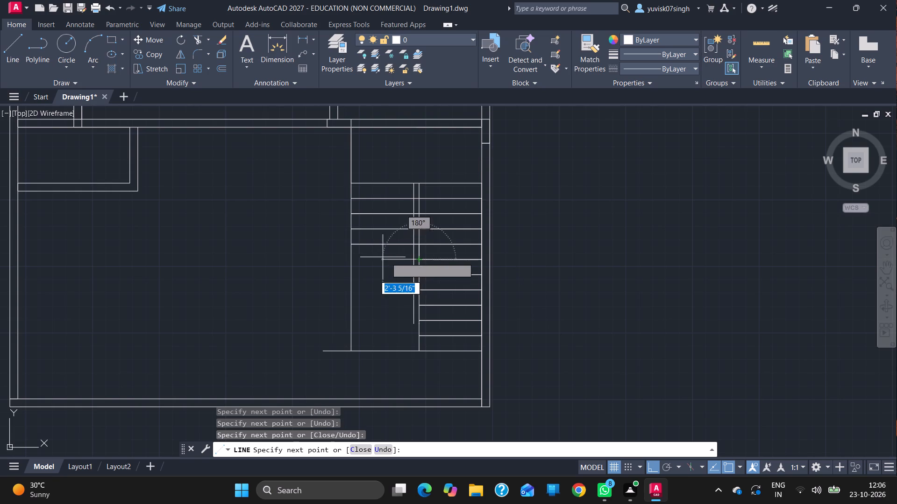
{"action": "left_click_drag", "start_coordinate": [378, 257], "coordinate": [354, 260]}
{"action": "left_click_drag", "start_coordinate": [354, 260], "coordinate": [420, 260]}
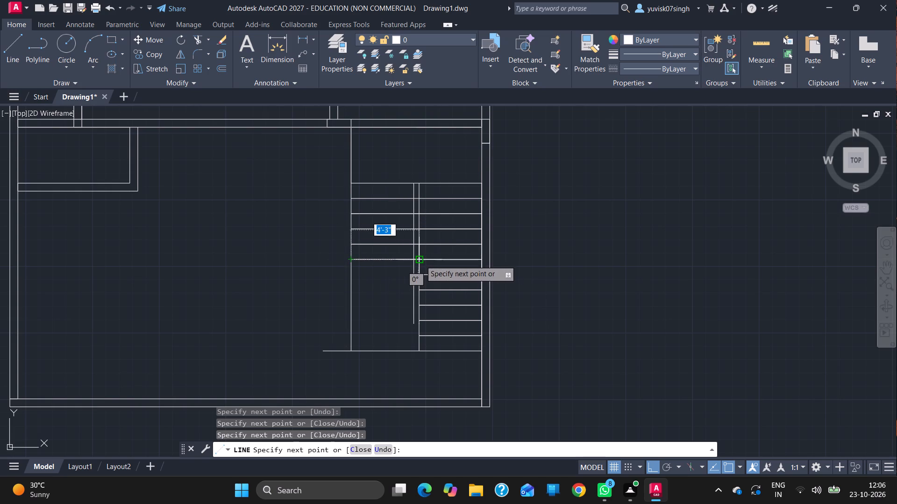
{"action": "left_click_drag", "start_coordinate": [420, 260], "coordinate": [421, 261]}
{"action": "left_click_drag", "start_coordinate": [421, 261], "coordinate": [421, 277]}
{"action": "left_click_drag", "start_coordinate": [421, 277], "coordinate": [351, 276]}
{"action": "left_click", "coordinate": [351, 276]}
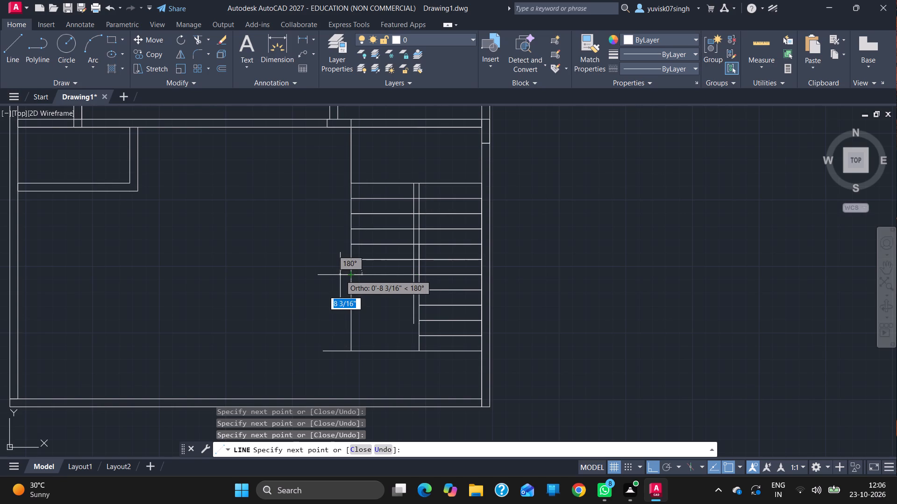
From the lowest left tread's end, draw a line 5" outward to the left and straight up to the horizontal wall's lower face.
{"action": "key", "text": "5"}
{"action": "key", "text": "Return"}
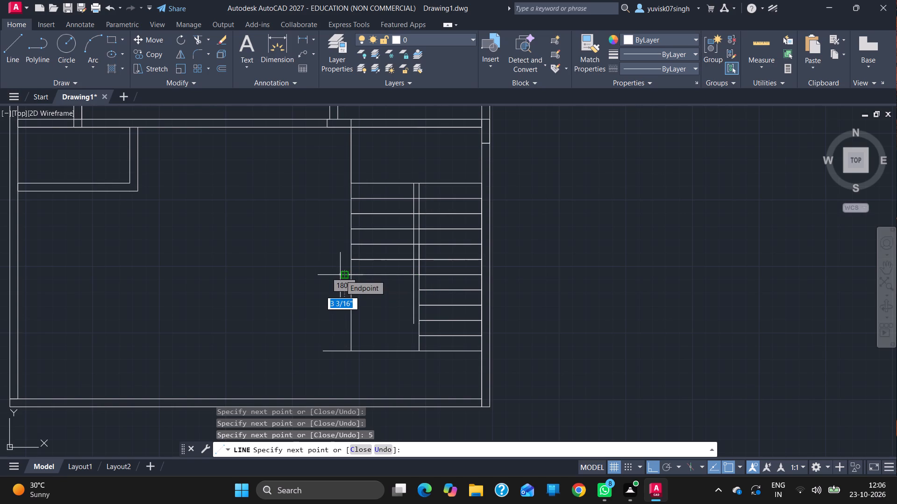
{"action": "left_click", "coordinate": [344, 125]}
{"action": "key", "text": "Escape"}
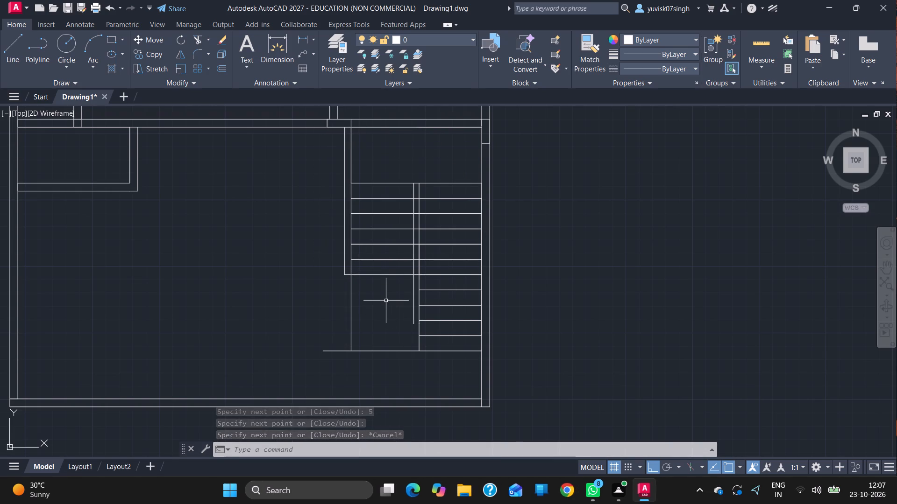
Draw linked lines from the narrow pair's left line down to the lower stair line, across to its right line, and down to the bottom wall's outer face.
{"action": "left_click", "coordinate": [5, 55]}
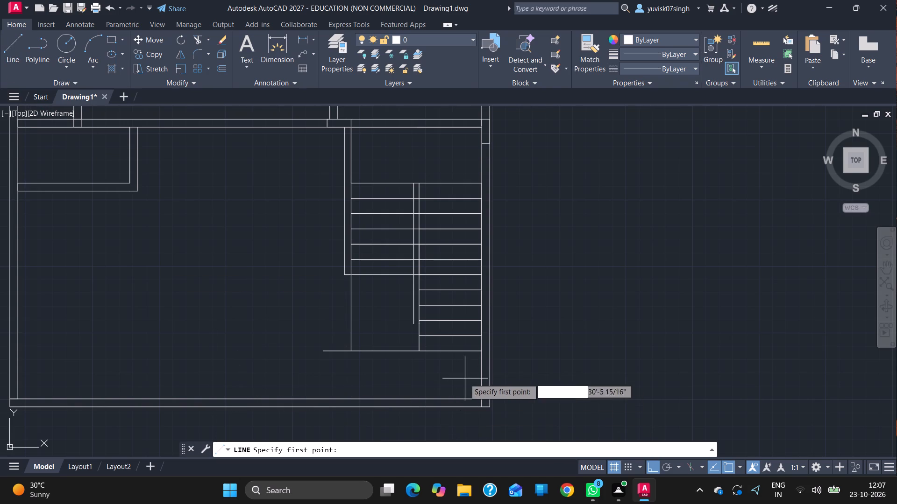
{"action": "left_click_drag", "start_coordinate": [411, 325], "coordinate": [414, 352]}
{"action": "left_click", "coordinate": [414, 352]}
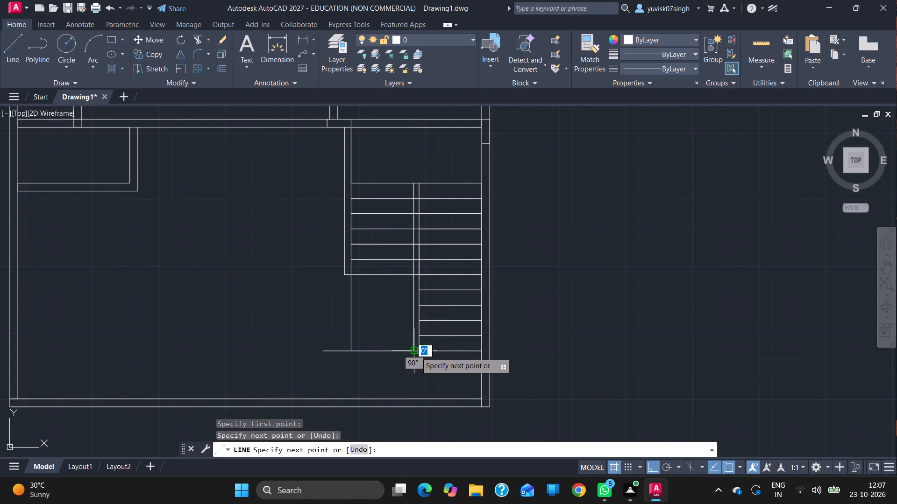
{"action": "left_click_drag", "start_coordinate": [421, 352], "coordinate": [419, 404]}
{"action": "left_click", "coordinate": [419, 404]}
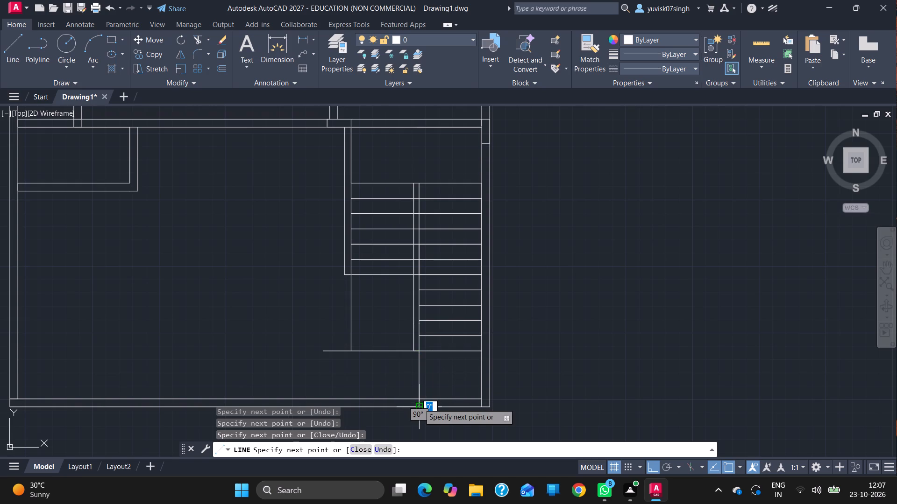
{"action": "key", "text": "Escape"}
Trim the bottom wall's inner line between the new vertical line and the right wall.
{"action": "type", "text": "tr"}
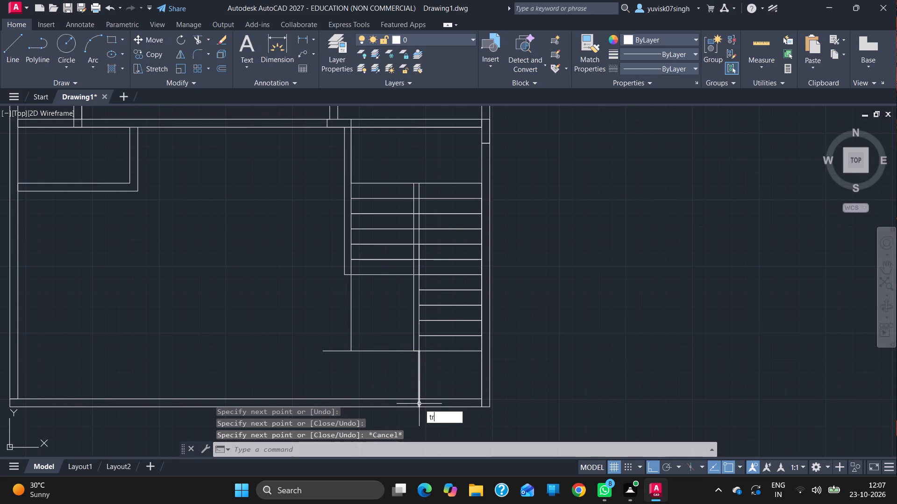
{"action": "key", "text": "Return"}
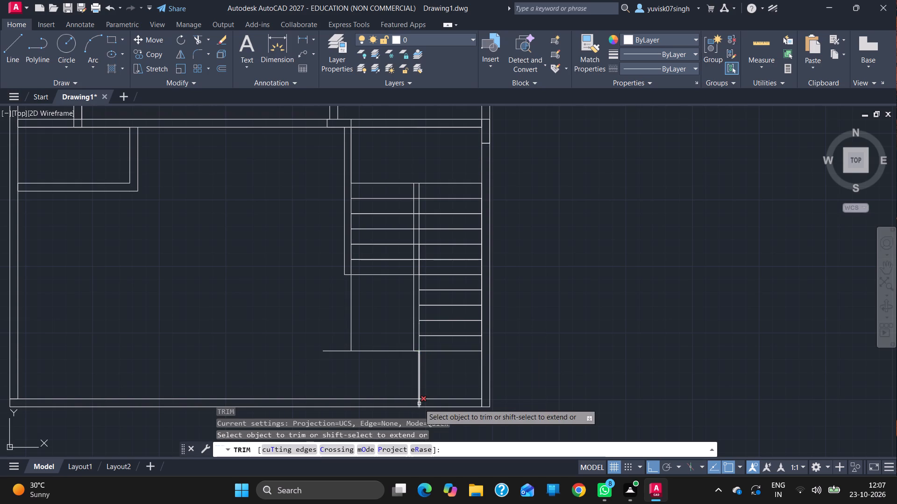
{"action": "left_click", "coordinate": [435, 398]}
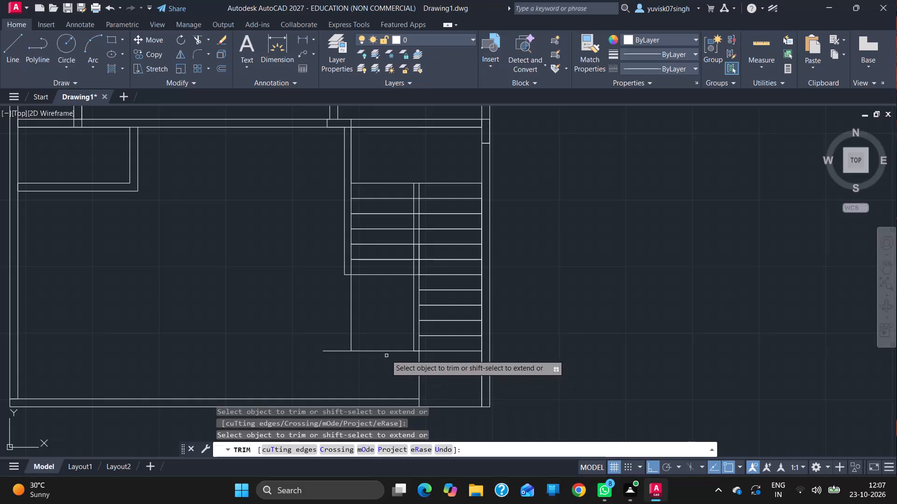
Trim the lower horizontal stair line left of the narrow pair and the left vertical stair line below the lowest left tread.
{"action": "left_click", "coordinate": [384, 351]}
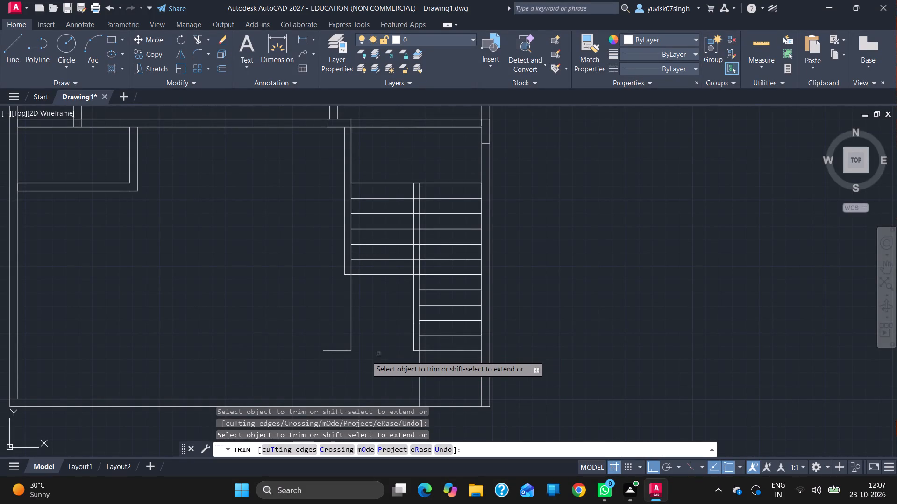
{"action": "left_click", "coordinate": [341, 349]}
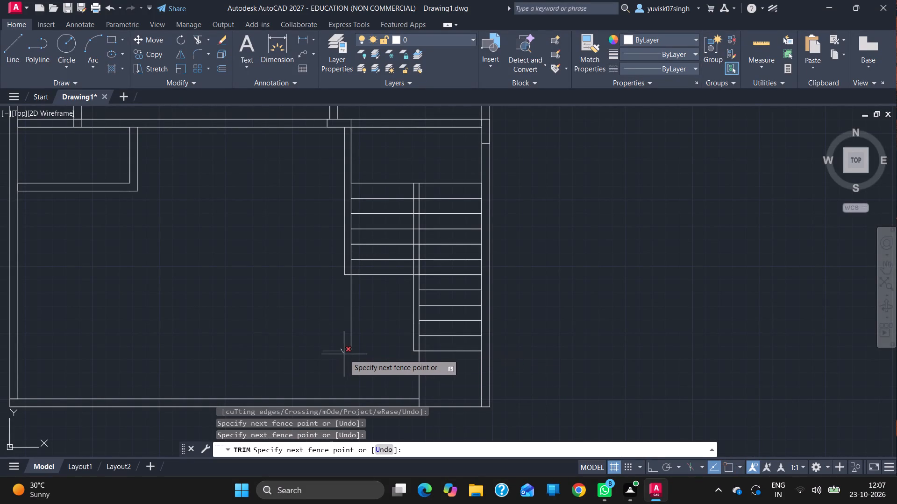
{"action": "left_click", "coordinate": [344, 354]}
{"action": "left_click", "coordinate": [350, 347]}
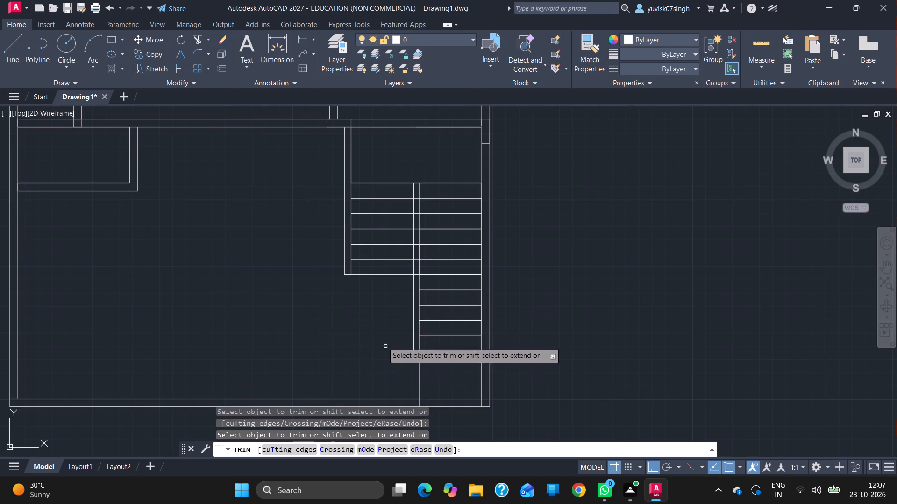
From the small left room's outer wall corner, draw a line 2'2" to the right along the horizontal wall's lower face and up across the wall.
{"action": "scroll", "coordinate": [292, 266], "scroll_direction": "down", "scroll_amount": 1, "text": "ctrl"}
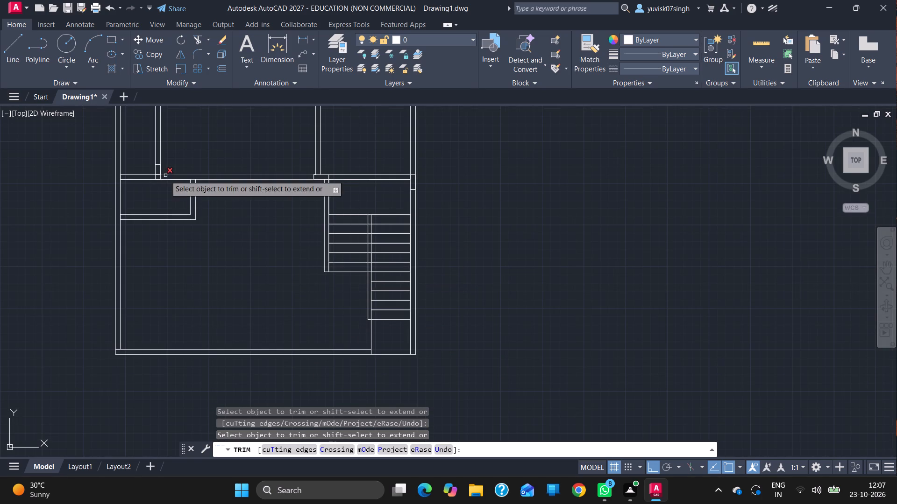
{"action": "left_click", "coordinate": [24, 51]}
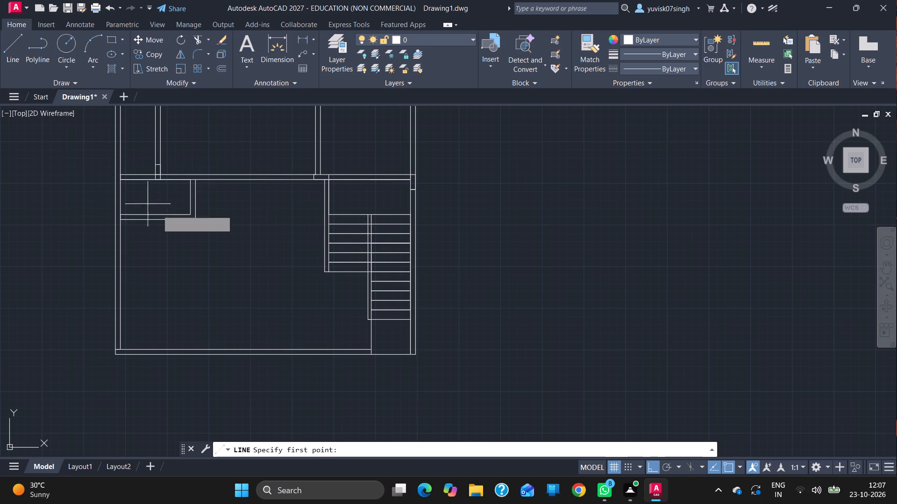
{"action": "left_click_drag", "start_coordinate": [193, 181], "coordinate": [218, 186]}
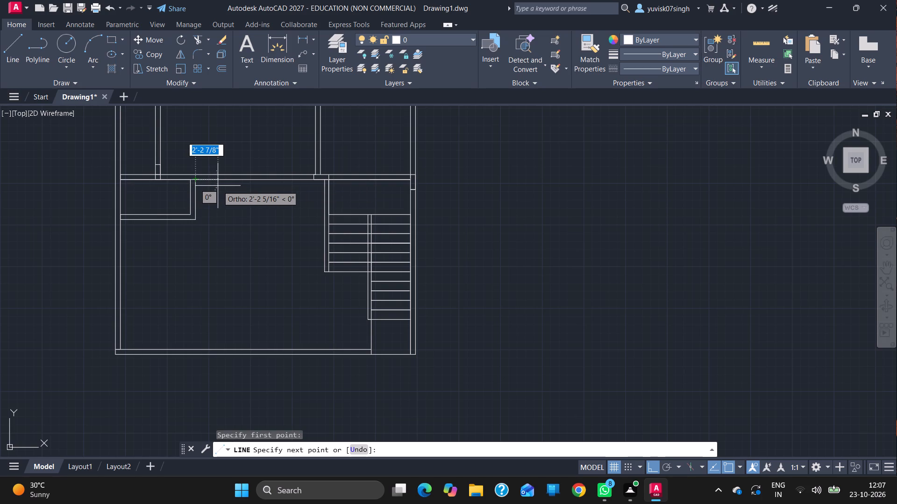
{"action": "left_click_drag", "start_coordinate": [218, 186], "coordinate": [221, 185]}
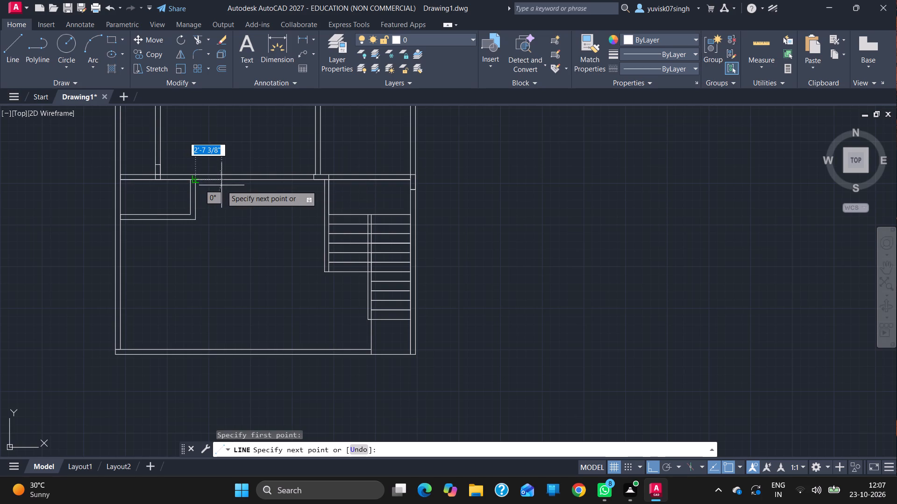
{"action": "left_click_drag", "start_coordinate": [221, 185], "coordinate": [220, 185]}
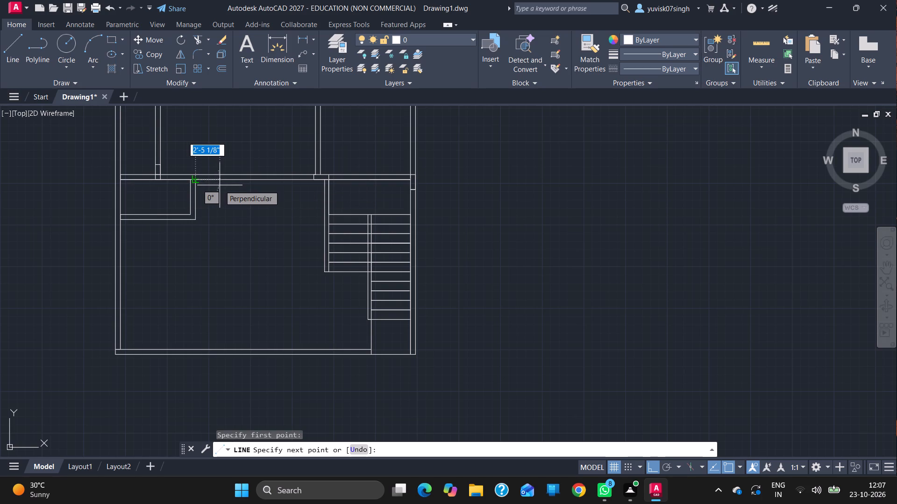
{"action": "left_click_drag", "start_coordinate": [220, 185], "coordinate": [218, 185]}
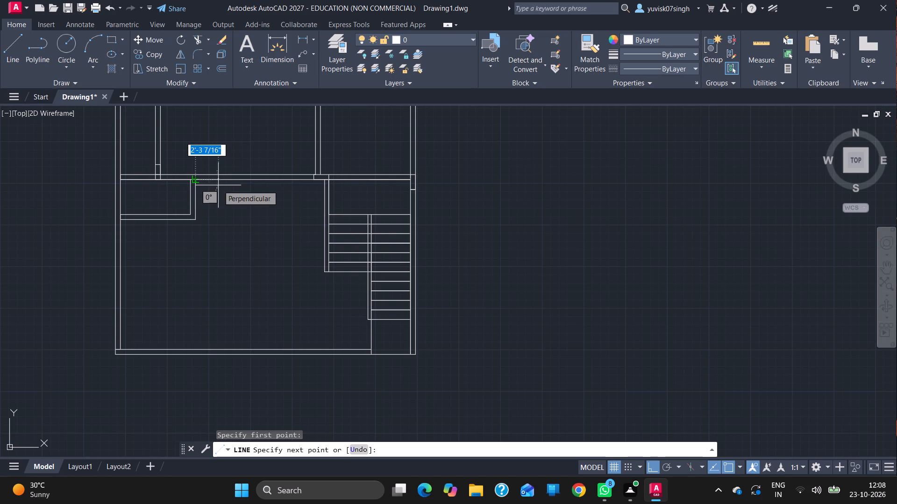
{"action": "left_click_drag", "start_coordinate": [218, 185], "coordinate": [219, 186]}
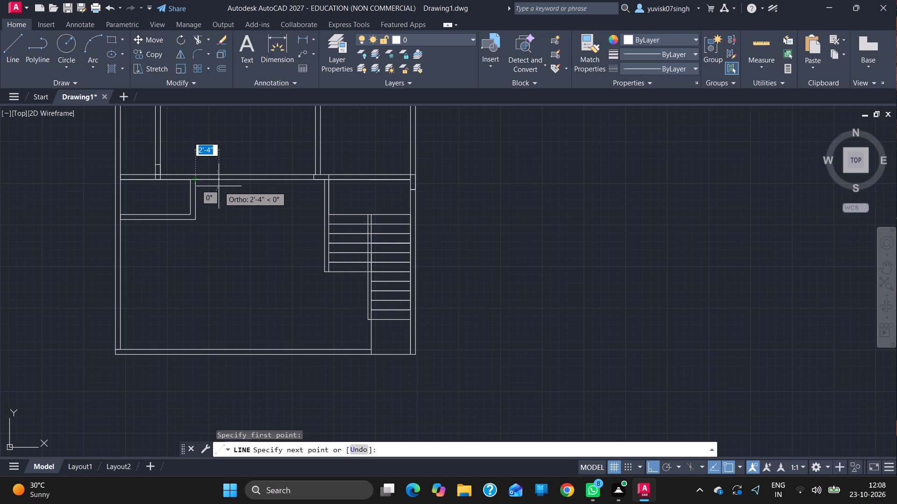
{"action": "key", "text": "2"}
{"action": "key", "text": "apostrophe"}
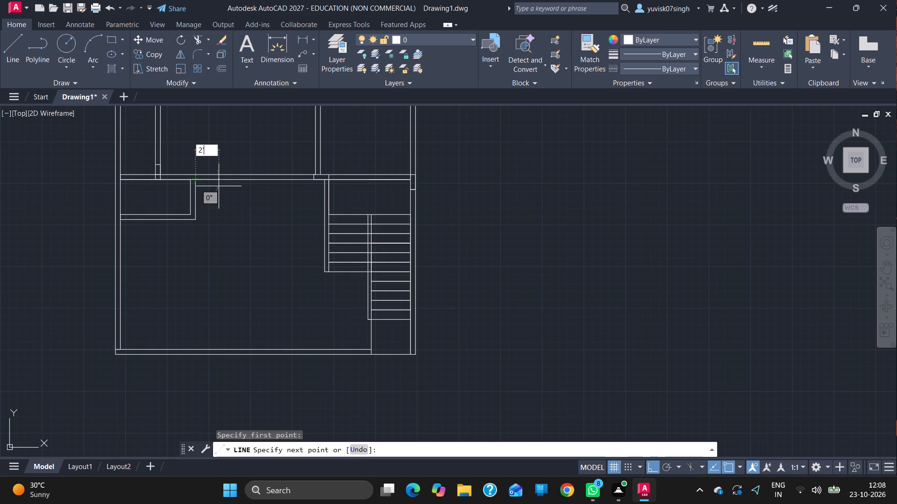
{"action": "key", "text": "2"}
{"action": "key", "text": "Return"}
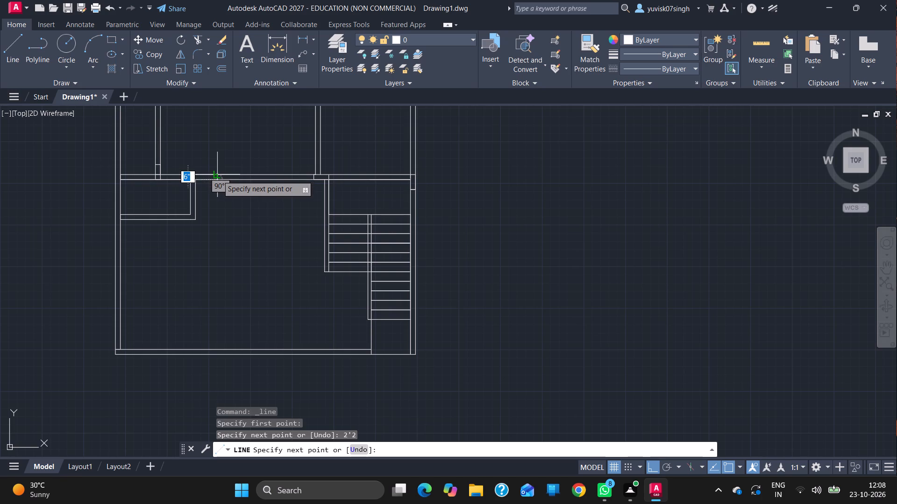
{"action": "left_click", "coordinate": [218, 175]}
{"action": "key", "text": "Escape"}
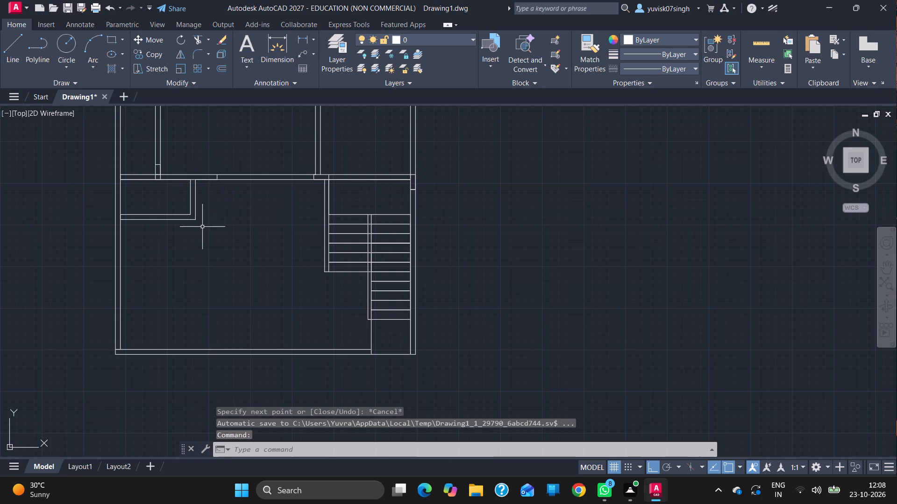
From the lower-left corner of the column beside the staircase, draw a line 2' left along the horizontal wall and up to its upper face.
{"action": "scroll", "coordinate": [203, 225], "scroll_direction": "right", "scroll_amount": 1}
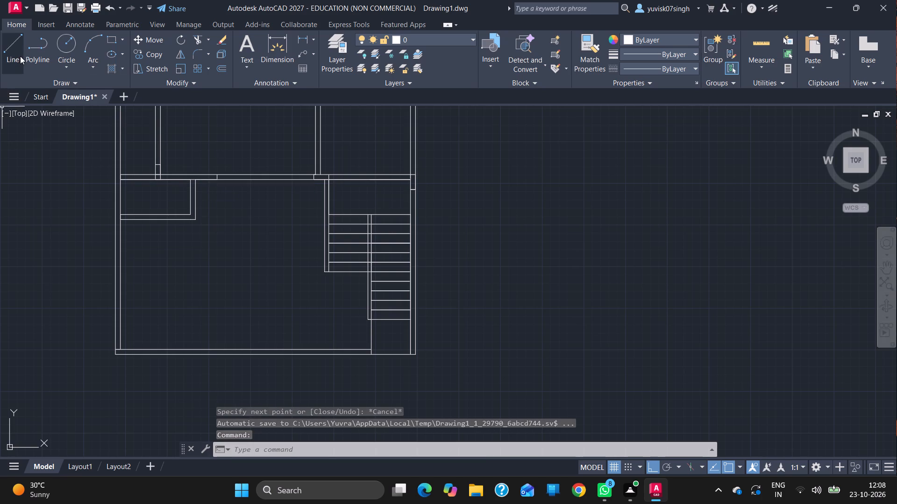
{"action": "left_click", "coordinate": [20, 56]}
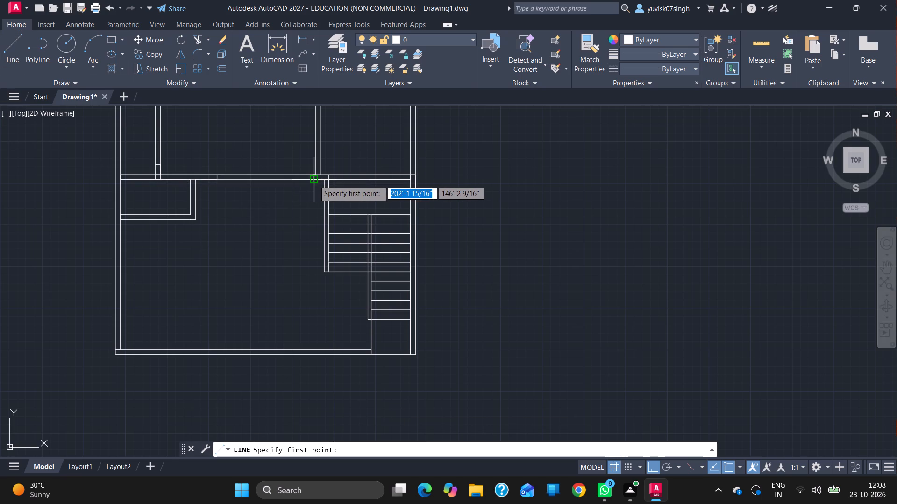
{"action": "left_click_drag", "start_coordinate": [314, 180], "coordinate": [293, 182]}
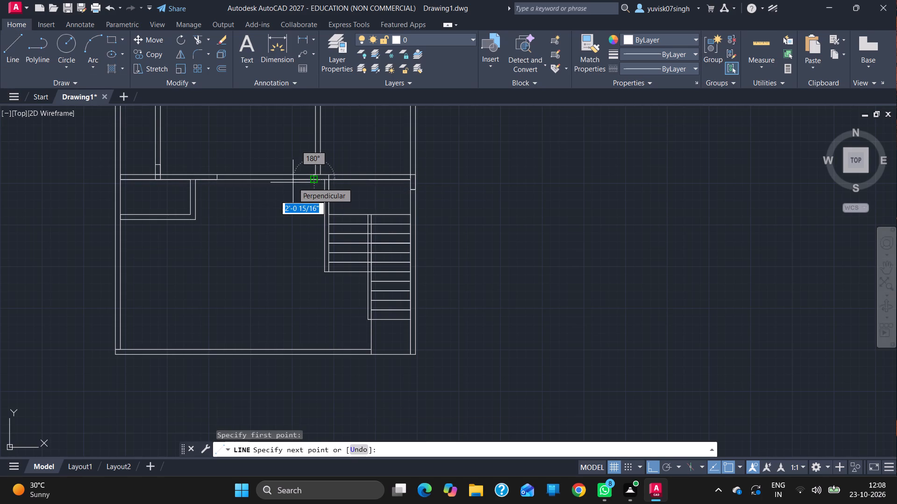
{"action": "type", "text": "2;"}
{"action": "key", "text": "BackSpace"}
{"action": "key", "text": "apostrophe"}
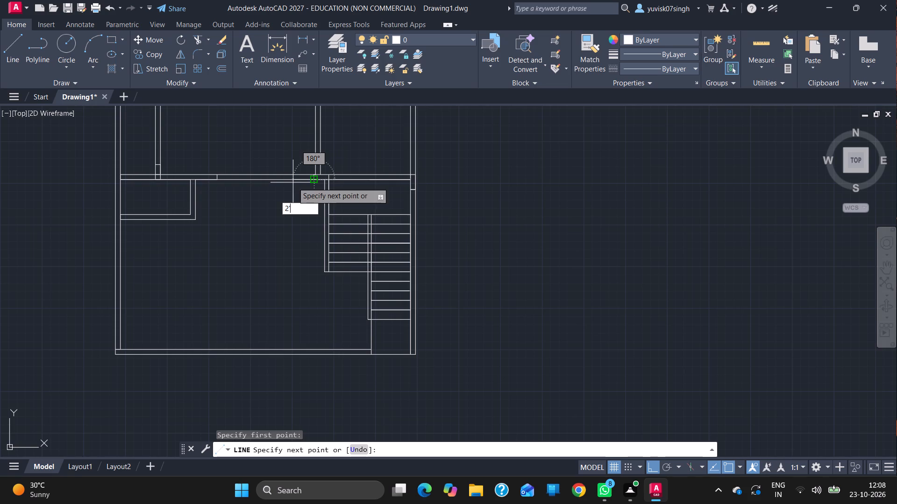
{"action": "key", "text": "Return"}
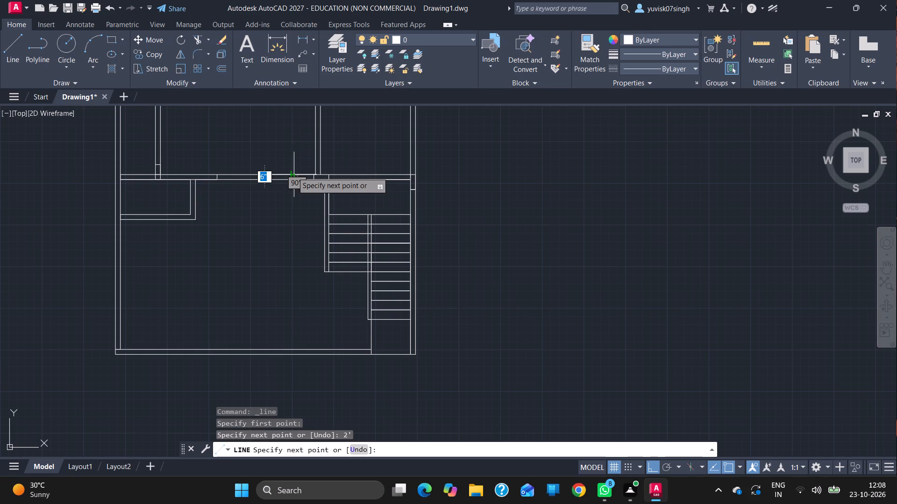
{"action": "left_click", "coordinate": [292, 172]}
{"action": "key", "text": "Escape"}
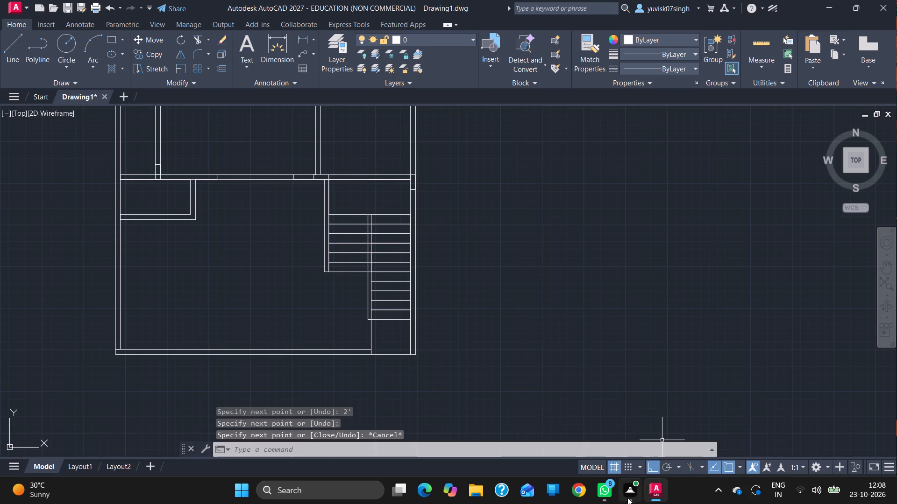
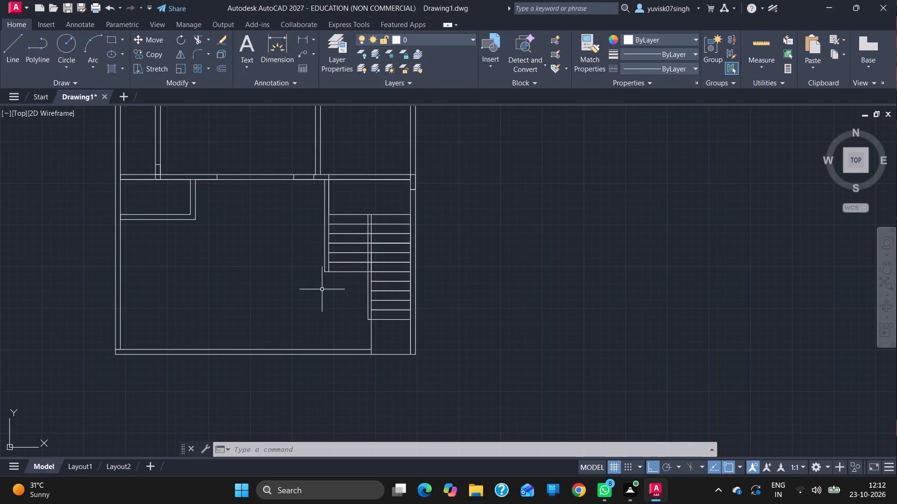
Draw vertical lines across the horizontal wall 4" inside each of the two existing opening marks, one continuous line running from left to right.
{"action": "left_click", "coordinate": [16, 61]}
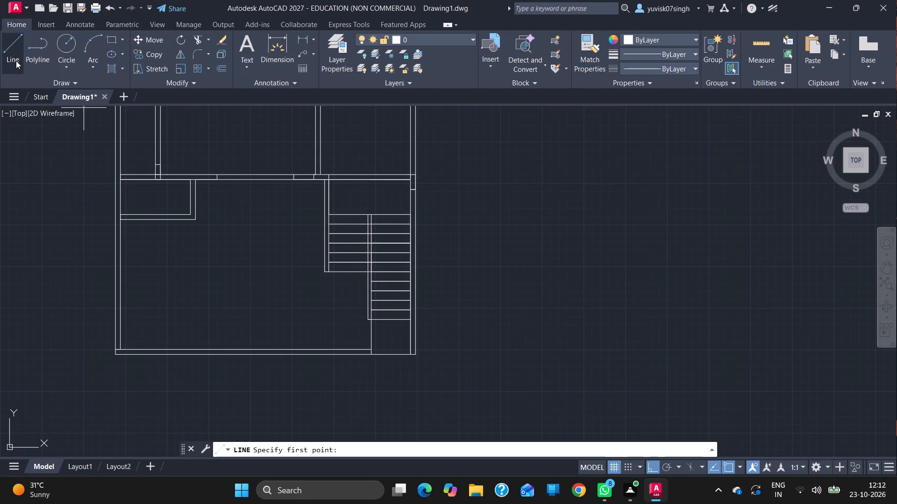
{"action": "left_click_drag", "start_coordinate": [214, 181], "coordinate": [224, 181]}
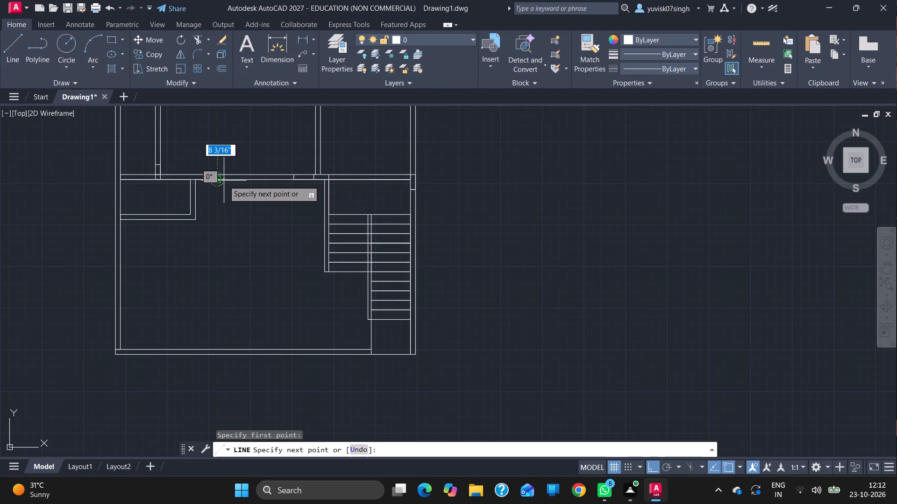
{"action": "left_click_drag", "start_coordinate": [224, 181], "coordinate": [223, 180]}
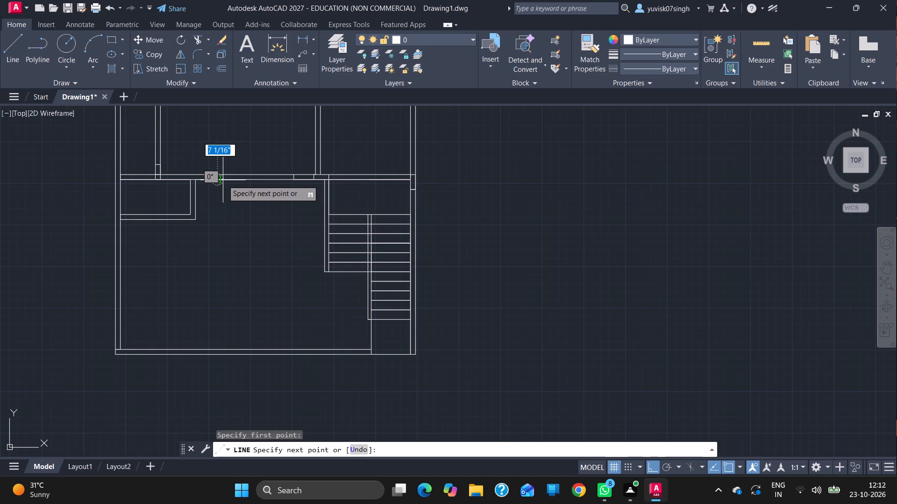
{"action": "key", "text": "4"}
{"action": "key", "text": "Return"}
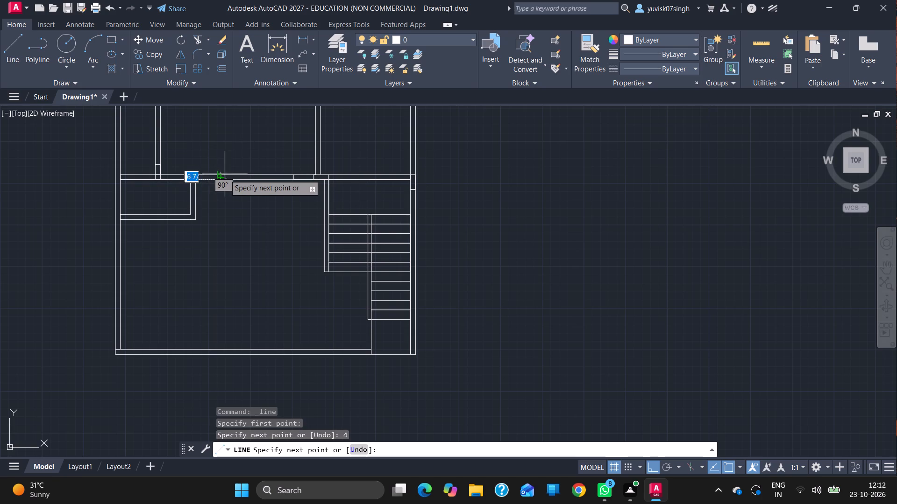
{"action": "left_click", "coordinate": [222, 175]}
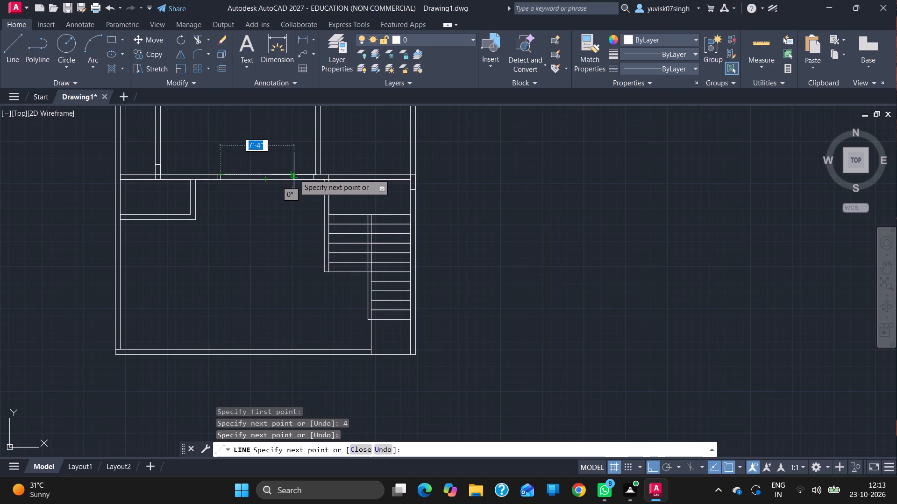
{"action": "left_click_drag", "start_coordinate": [294, 174], "coordinate": [286, 174]}
{"action": "key", "text": "4"}
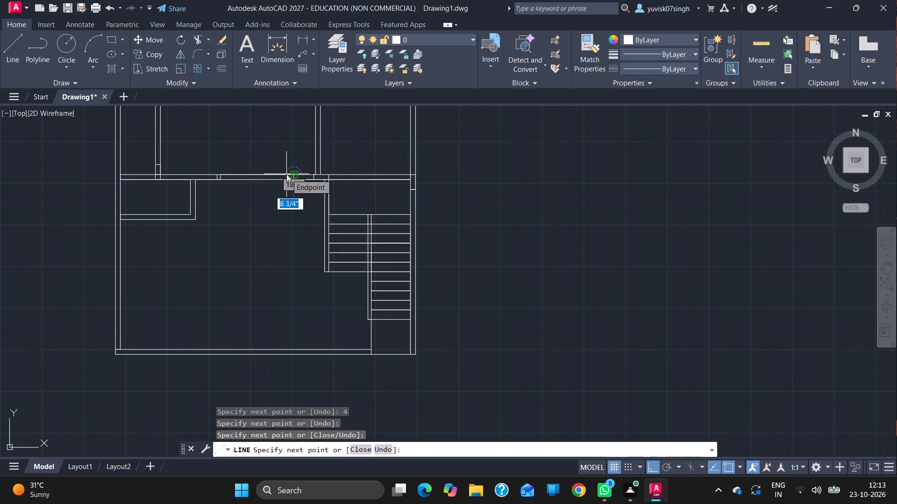
{"action": "key", "text": "Return"}
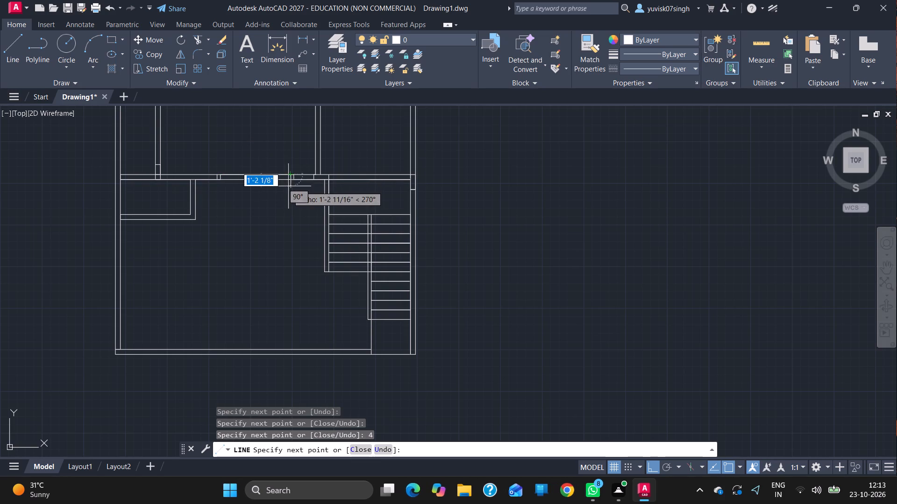
{"action": "left_click", "coordinate": [289, 180]}
{"action": "key", "text": "Escape"}
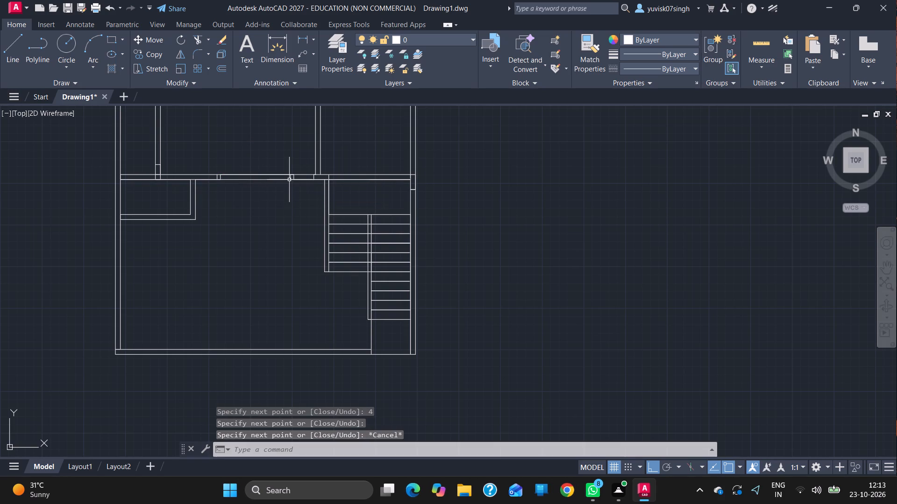
Trim away the two original outer opening marks and the overlapping line pieces along the wall's upper face.
{"action": "scroll", "coordinate": [321, 192], "scroll_direction": "up", "scroll_amount": 2, "text": "ctrl"}
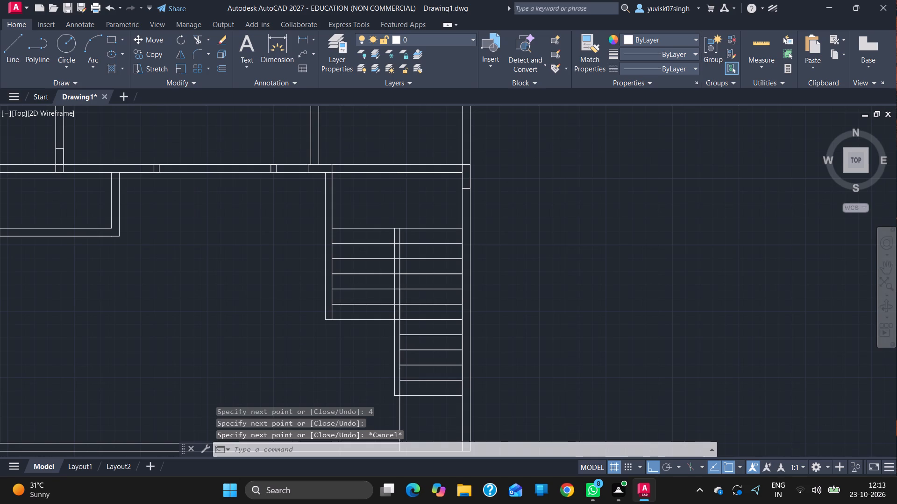
{"action": "type", "text": "tr"}
{"action": "key", "text": "Return"}
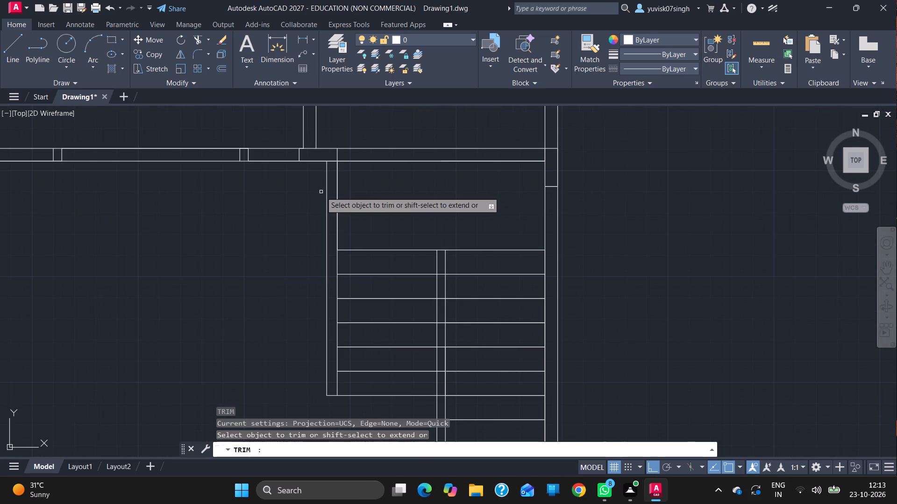
{"action": "left_click", "coordinate": [248, 156]}
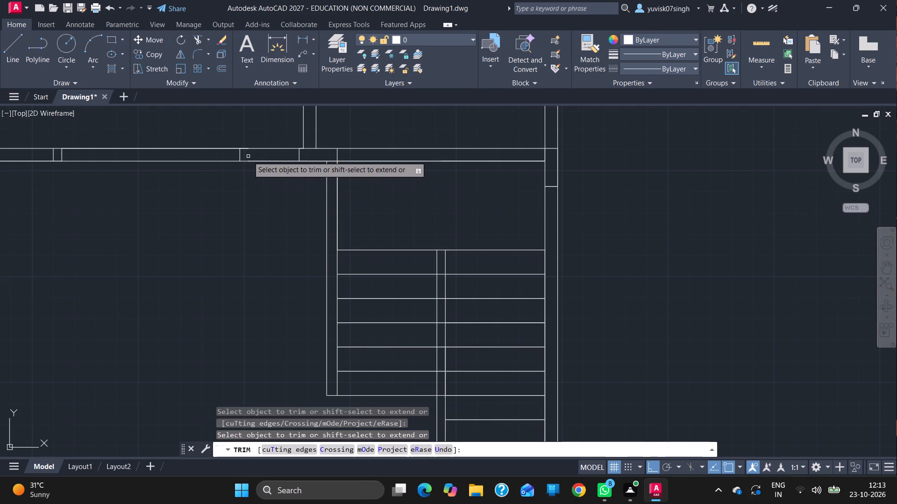
{"action": "left_click", "coordinate": [55, 155]}
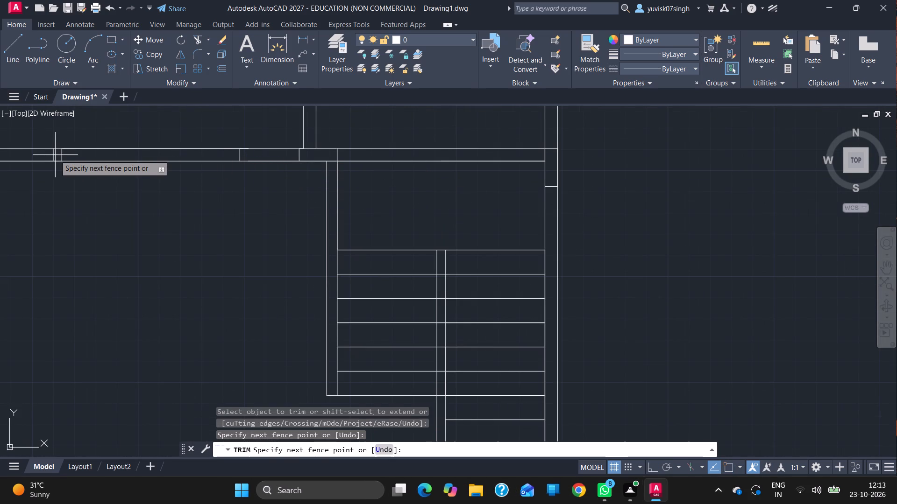
{"action": "left_click", "coordinate": [50, 155]}
{"action": "left_click", "coordinate": [78, 148]}
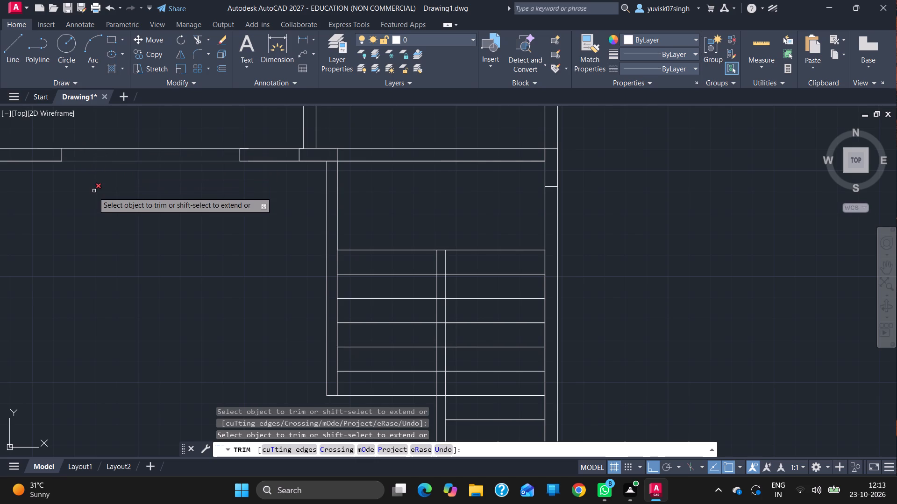
{"action": "scroll", "coordinate": [90, 201], "scroll_direction": "down", "scroll_amount": 1, "text": "ctrl"}
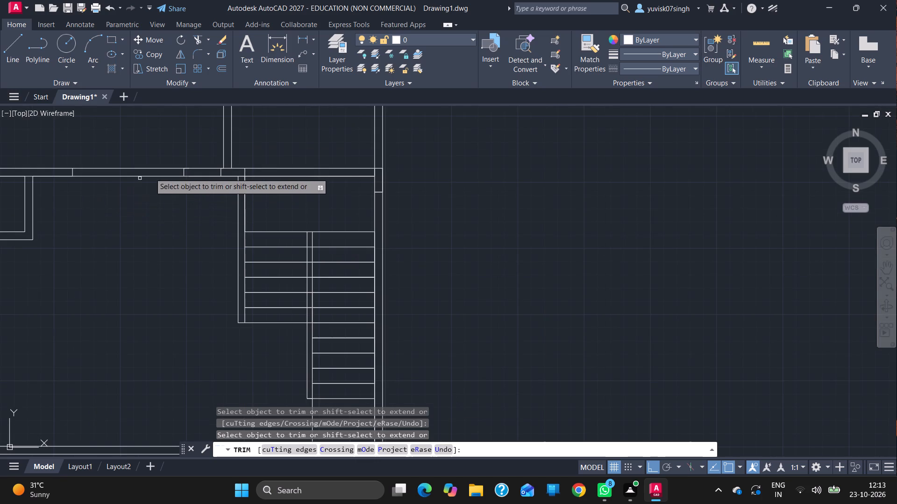
{"action": "left_click", "coordinate": [188, 168]}
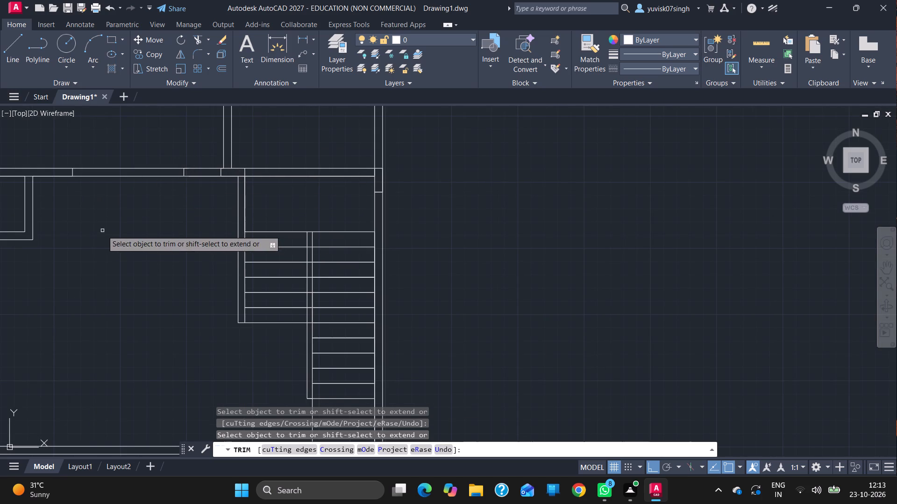
From the midpoint between the small left room's outer corner and the left opening mark, draw a line 9" left and up across the wall.
{"action": "left_click", "coordinate": [5, 69]}
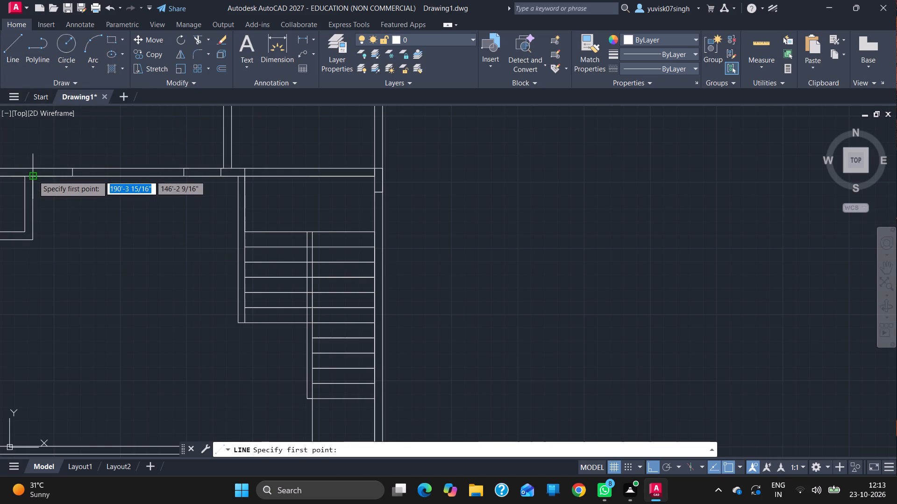
{"action": "left_click_drag", "start_coordinate": [33, 175], "coordinate": [70, 178]}
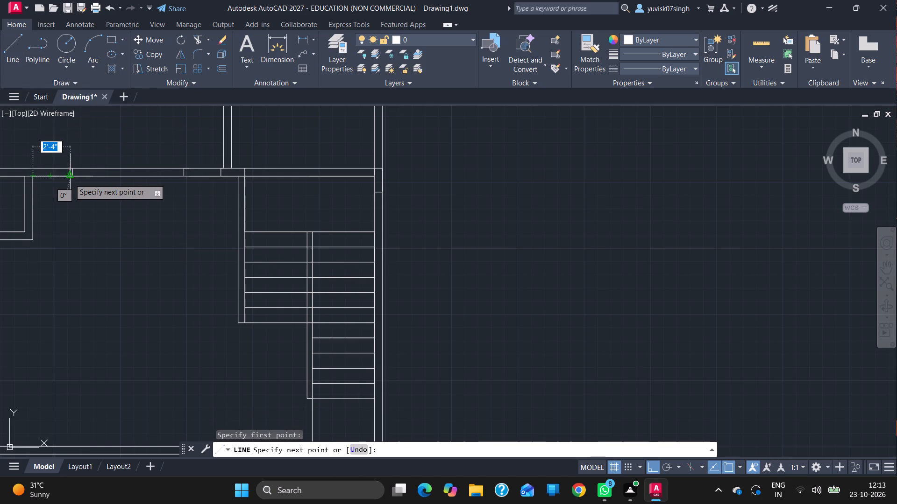
{"action": "left_click_drag", "start_coordinate": [70, 178], "coordinate": [72, 177]}
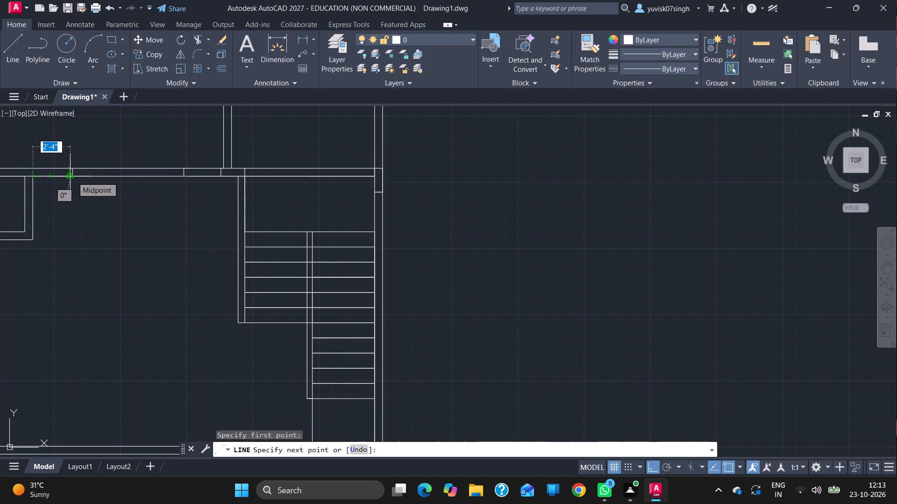
{"action": "left_click_drag", "start_coordinate": [72, 177], "coordinate": [73, 176]}
{"action": "left_click", "coordinate": [73, 176]}
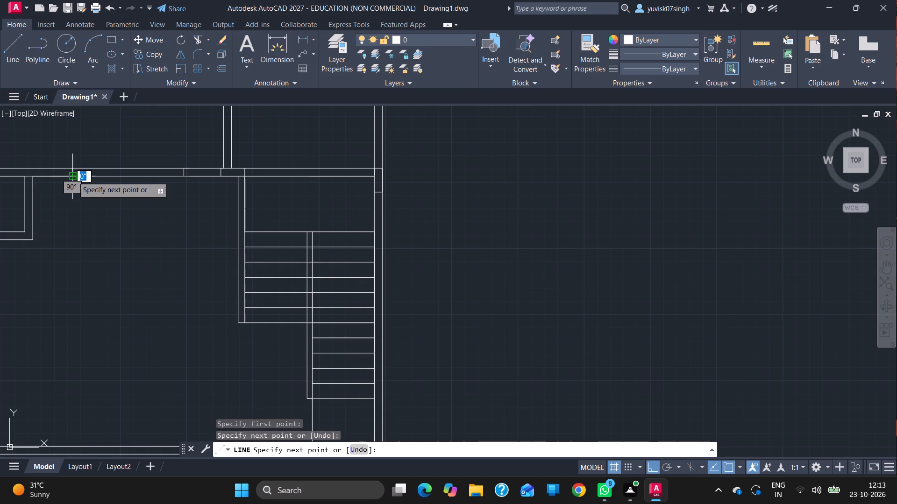
{"action": "left_click", "coordinate": [52, 176]}
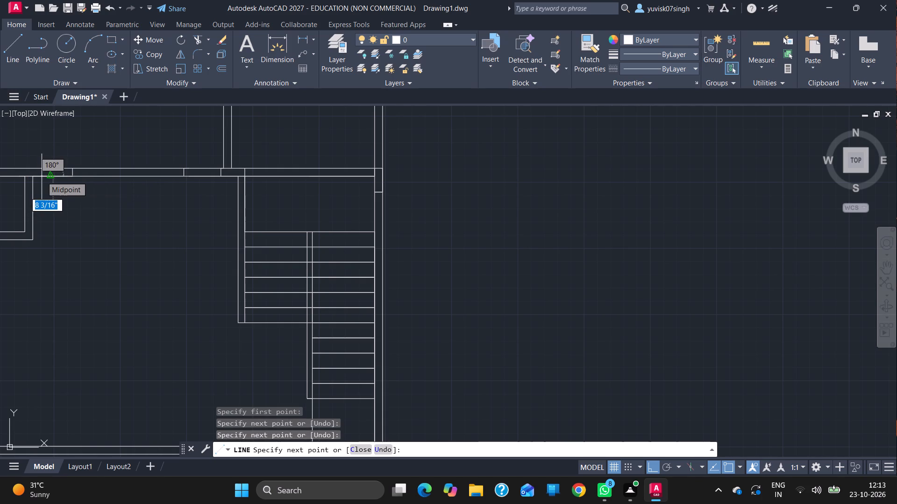
{"action": "key", "text": "9"}
{"action": "key", "text": "Return"}
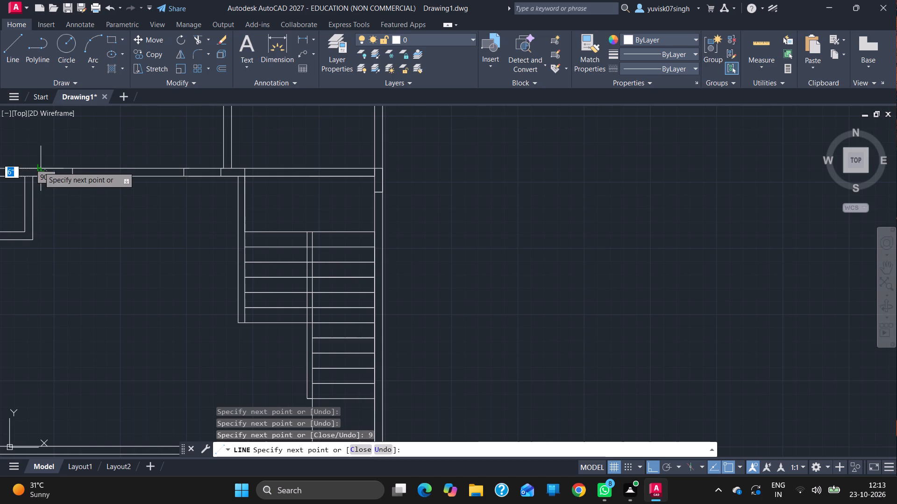
{"action": "left_click_drag", "start_coordinate": [39, 166], "coordinate": [55, 167]}
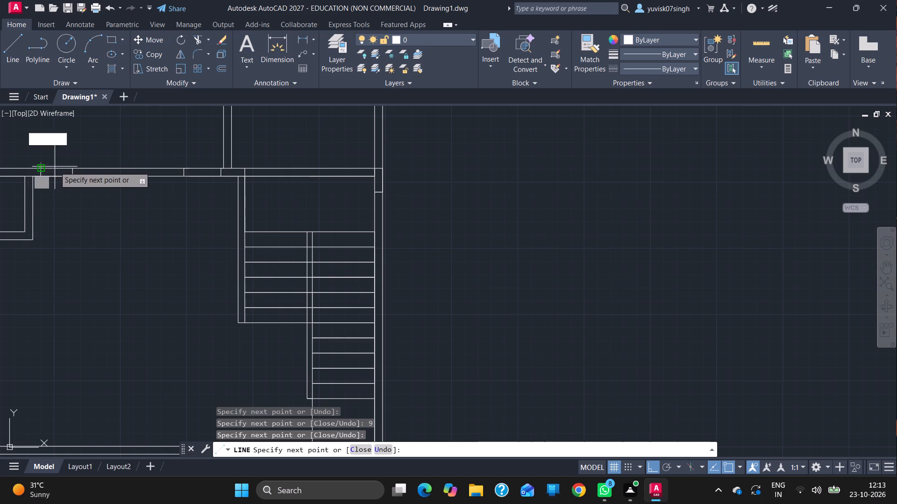
{"action": "left_click_drag", "start_coordinate": [55, 167], "coordinate": [55, 167]}
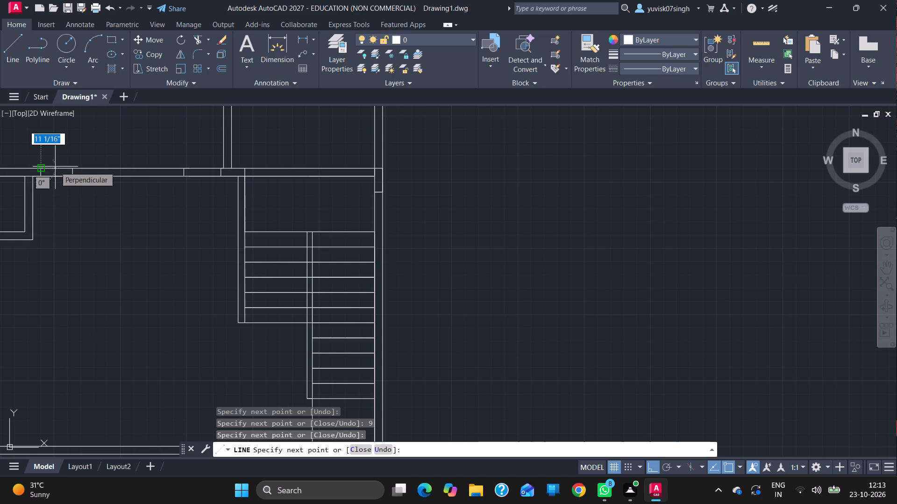
{"action": "left_click_drag", "start_coordinate": [55, 167], "coordinate": [21, 144]}
{"action": "key", "text": "Escape"}
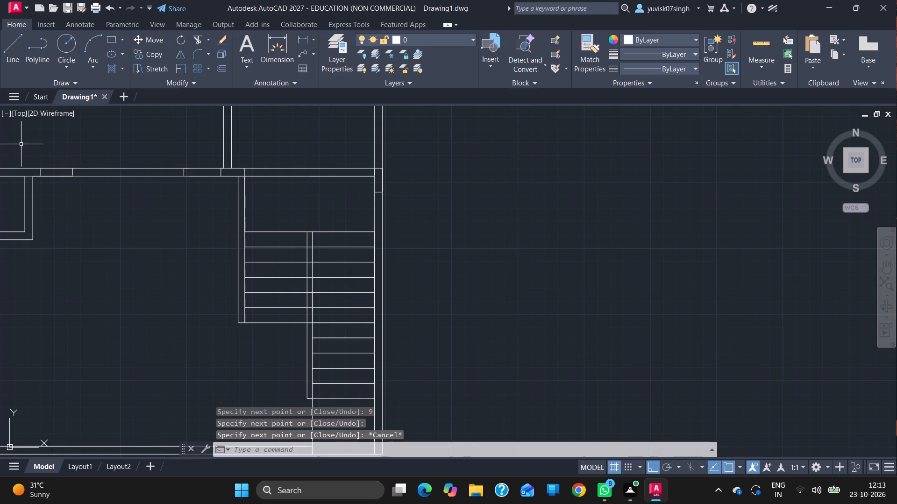
Mark a 1'6" opening left of the staircase column: from the lower face's midpoint go 9" right, up, 18" left and down across the wall.
{"action": "left_click", "coordinate": [7, 55]}
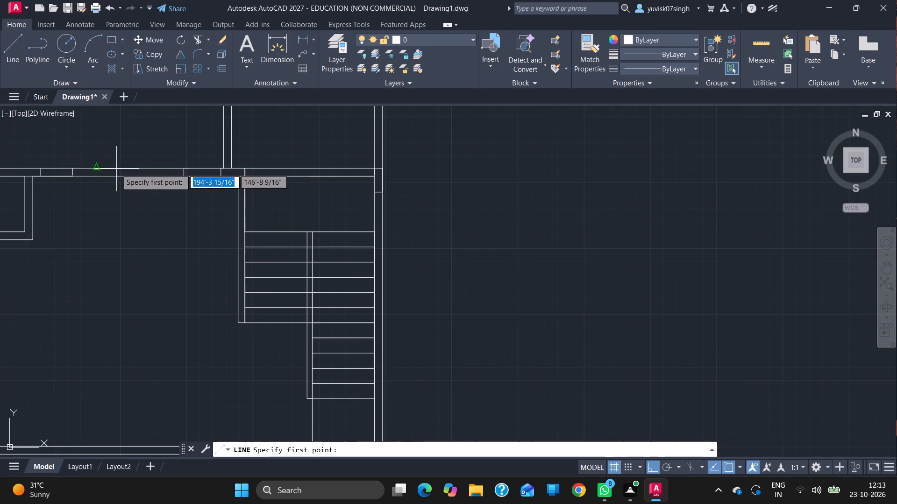
{"action": "left_click_drag", "start_coordinate": [185, 176], "coordinate": [202, 176]}
{"action": "left_click", "coordinate": [202, 176]}
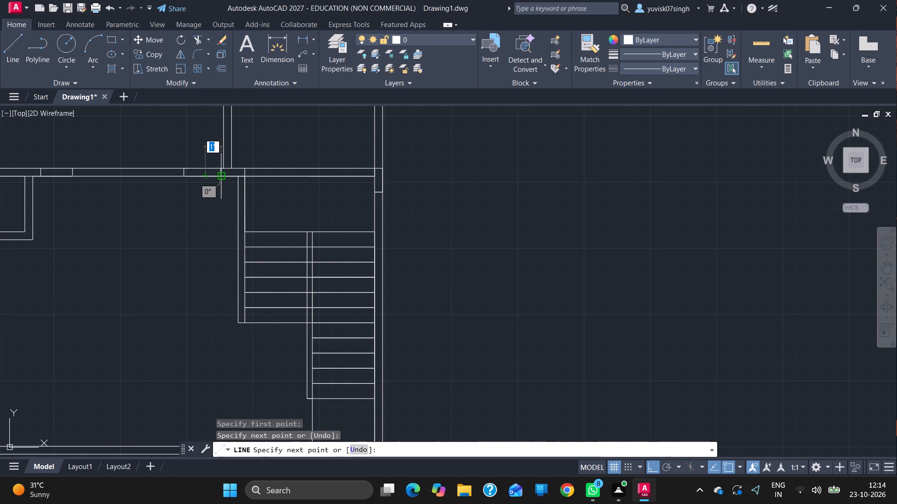
{"action": "key", "text": "9"}
{"action": "key", "text": "Return"}
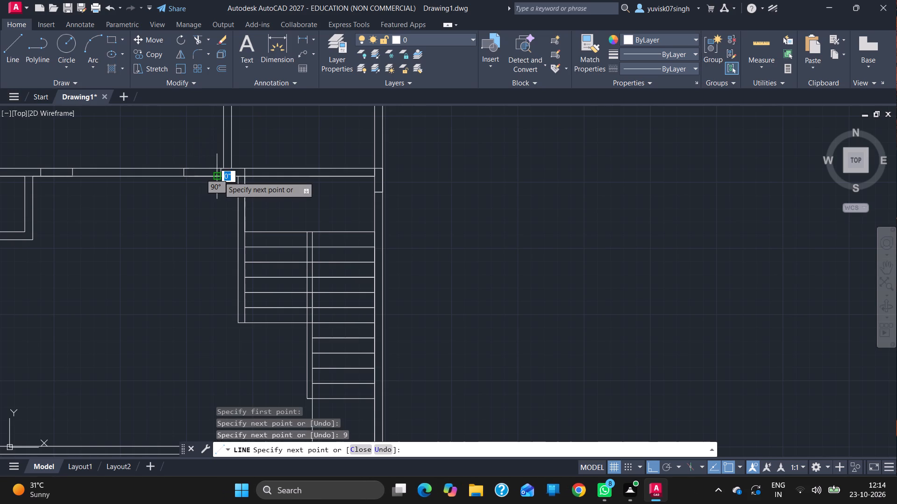
{"action": "left_click_drag", "start_coordinate": [215, 168], "coordinate": [197, 170]}
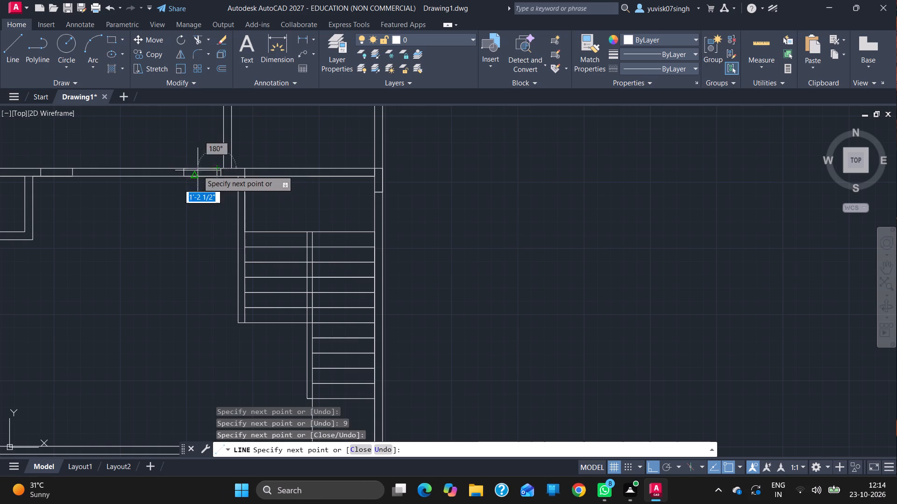
{"action": "left_click_drag", "start_coordinate": [197, 170], "coordinate": [197, 169]}
{"action": "type", "text": "18"}
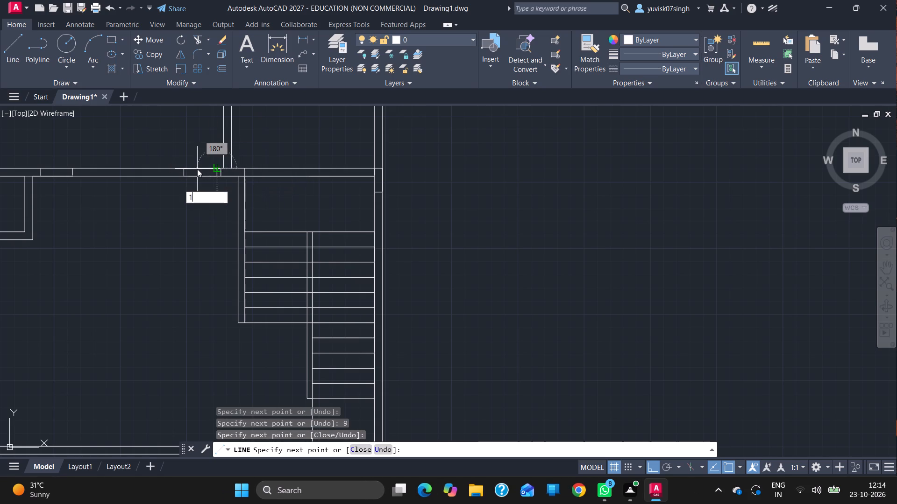
{"action": "key", "text": "Return"}
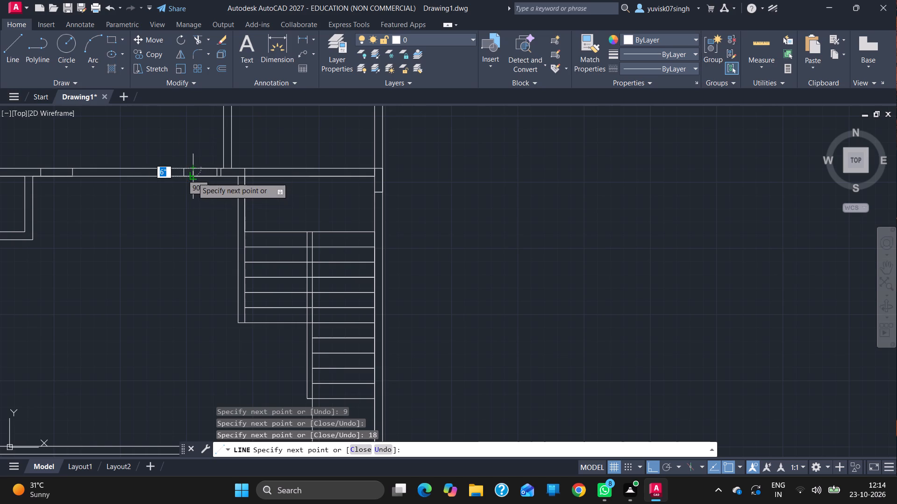
{"action": "left_click", "coordinate": [192, 177]}
{"action": "key", "text": "Escape"}
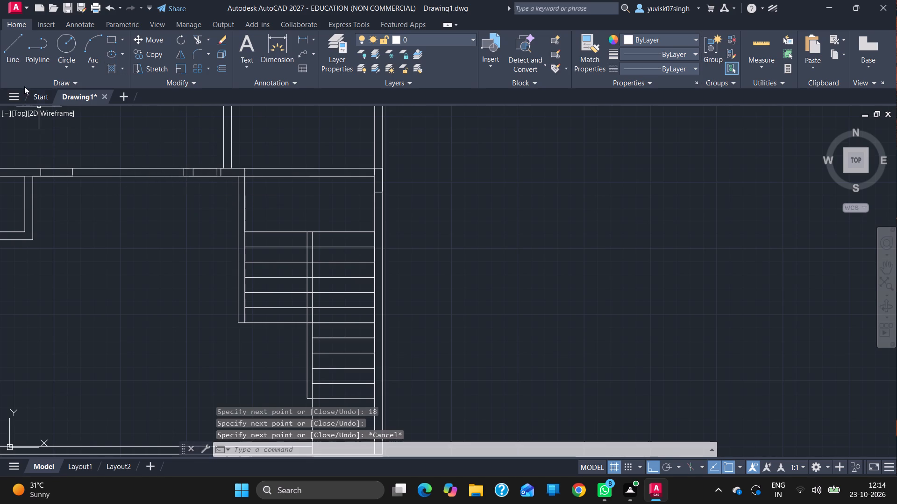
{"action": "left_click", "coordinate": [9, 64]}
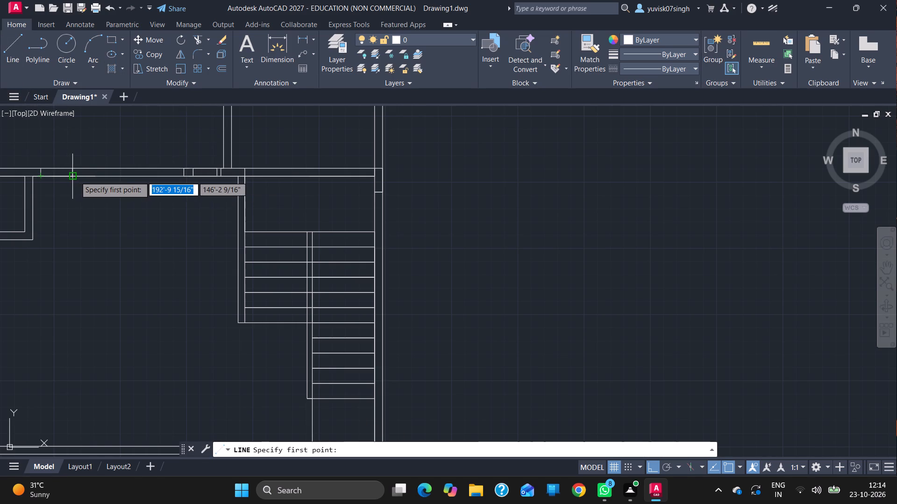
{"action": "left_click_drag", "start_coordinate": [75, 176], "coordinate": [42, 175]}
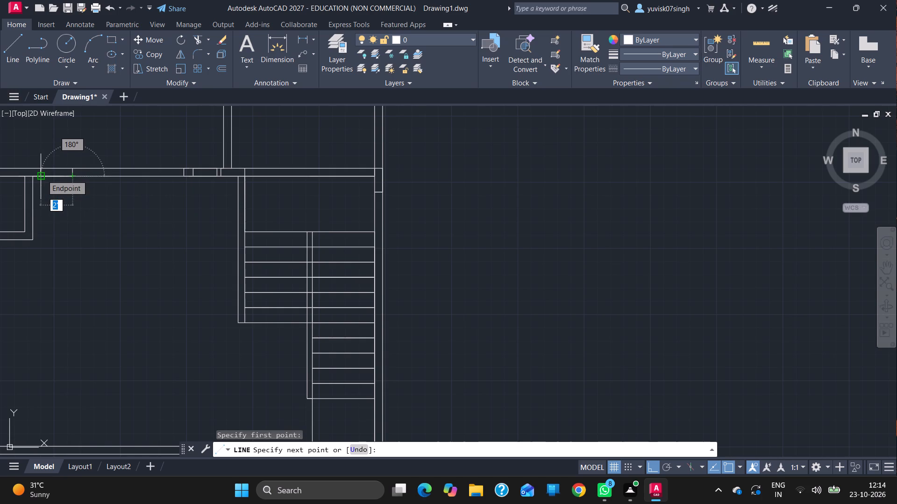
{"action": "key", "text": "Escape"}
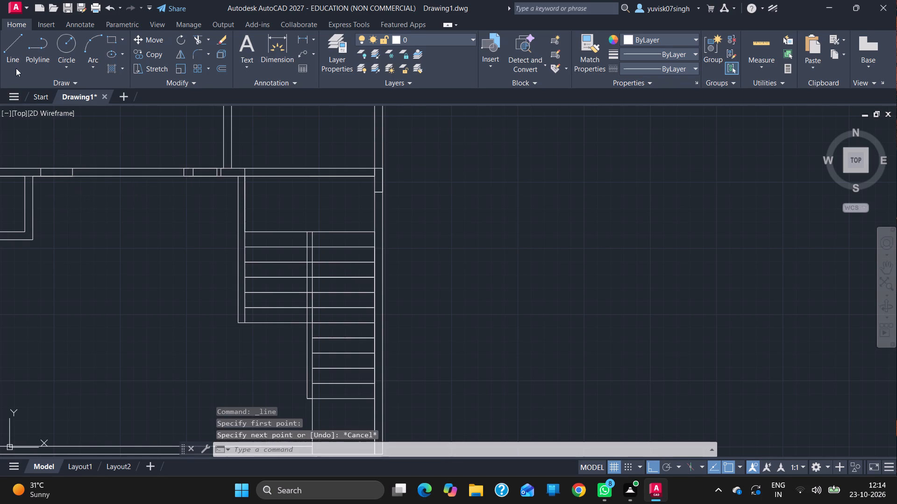
From the upper end of the left opening's first mark, draw a line 18" right along the wall and down across it.
{"action": "left_click", "coordinate": [9, 59]}
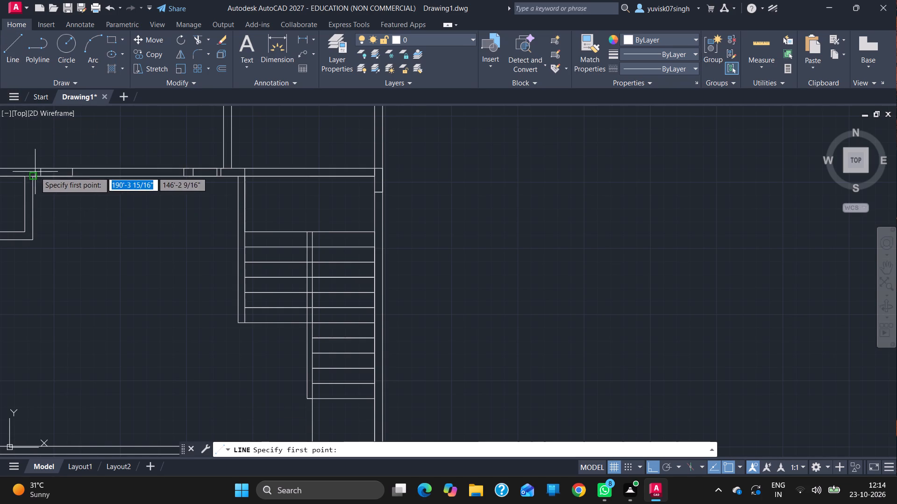
{"action": "left_click_drag", "start_coordinate": [39, 168], "coordinate": [56, 169]}
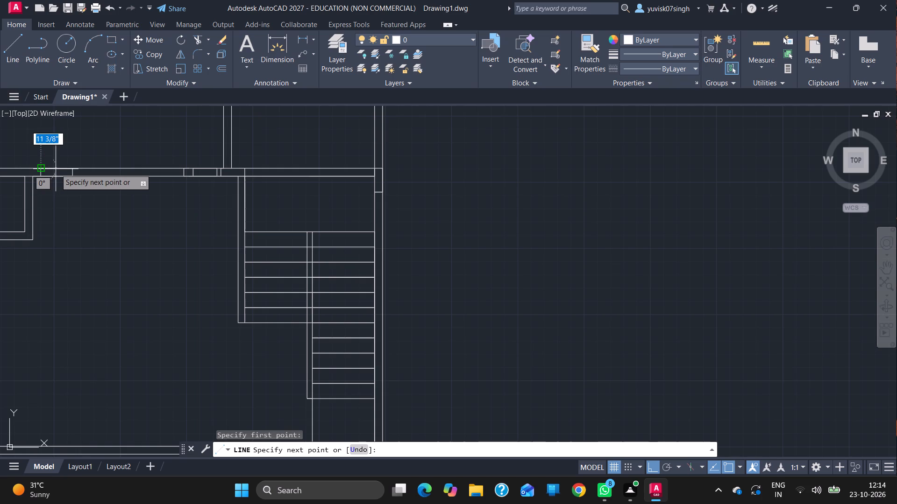
{"action": "key", "text": "1"}
{"action": "key", "text": "6"}
{"action": "key", "text": "BackSpace"}
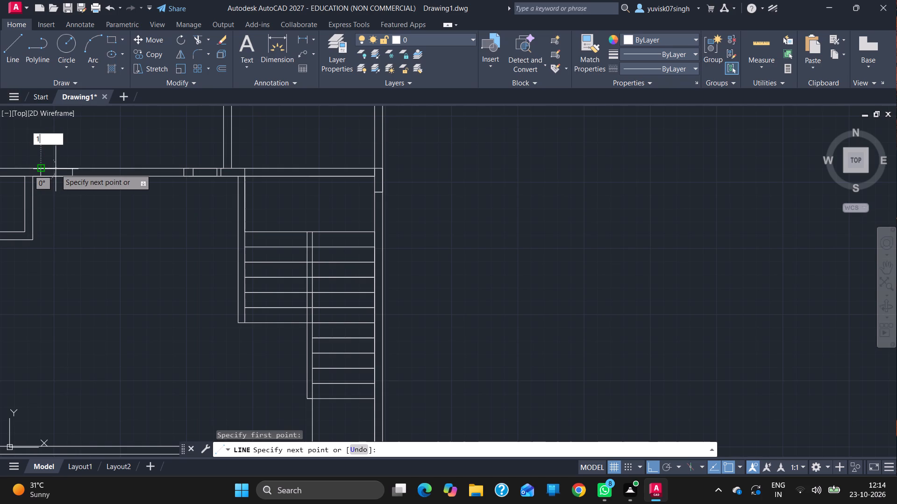
{"action": "key", "text": "8"}
{"action": "key", "text": "Return"}
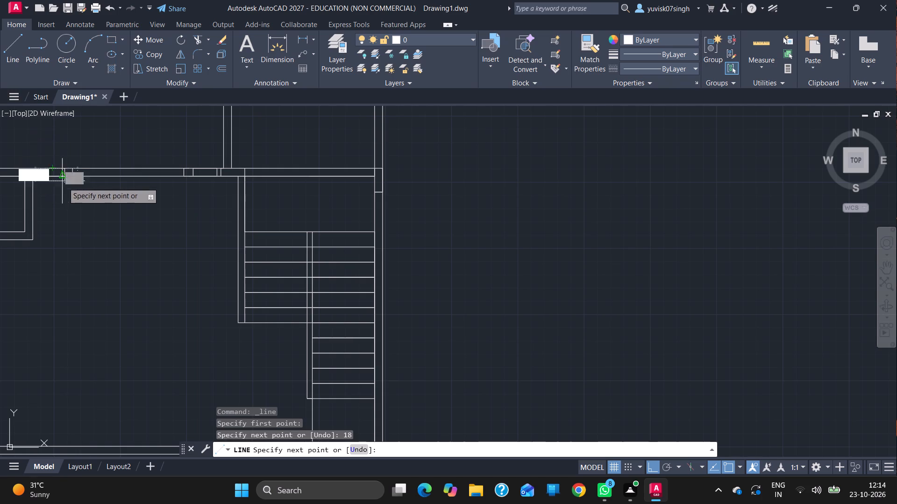
{"action": "left_click", "coordinate": [65, 178]}
{"action": "key", "text": "Escape"}
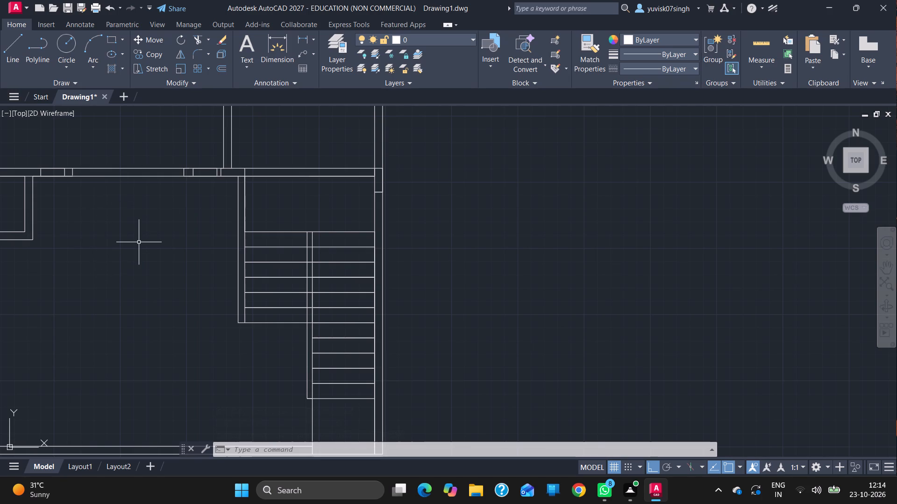
Trim the horizontal wall's upper face between the two central opening marks.
{"action": "type", "text": "tr"}
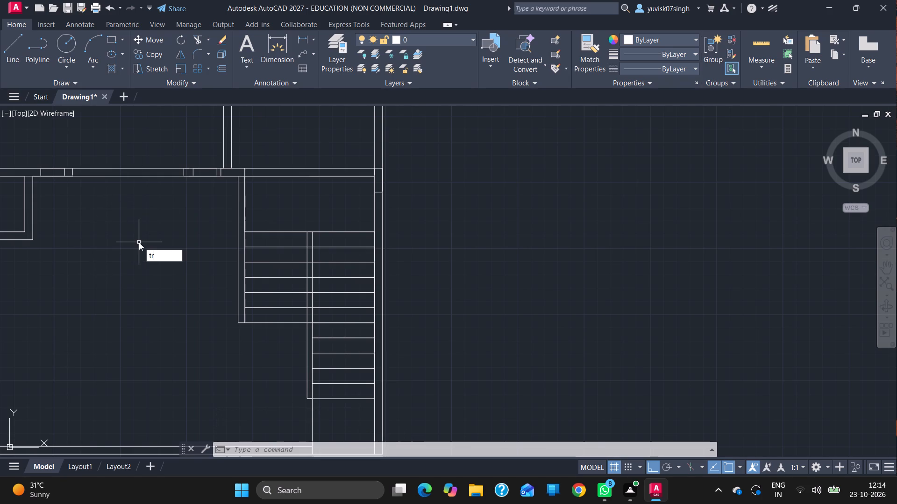
{"action": "key", "text": "Return"}
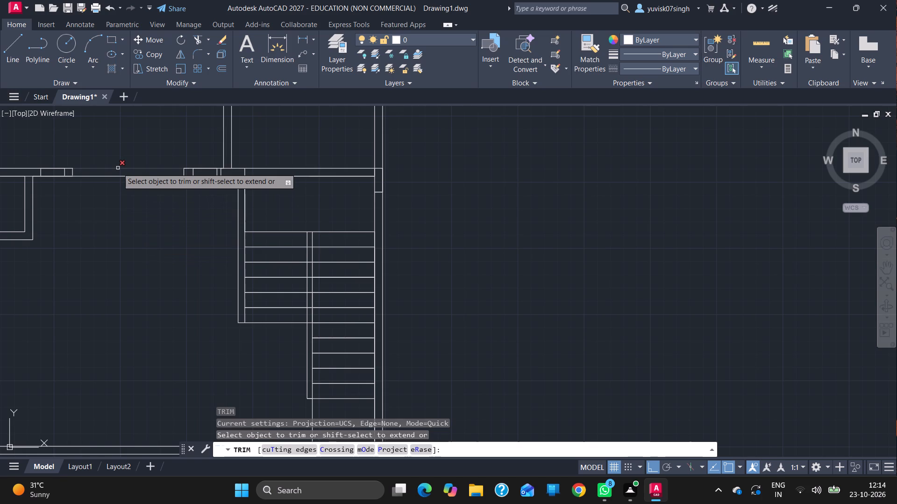
{"action": "left_click", "coordinate": [118, 168]}
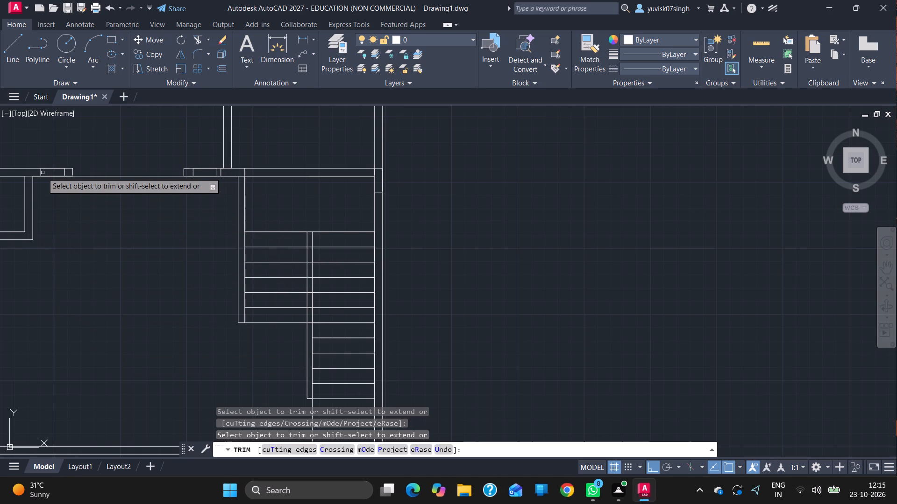
Trim the leftover line pieces at the junctions of the small left room's walls, the left outer wall and the left partition.
{"action": "left_click", "coordinate": [30, 176]}
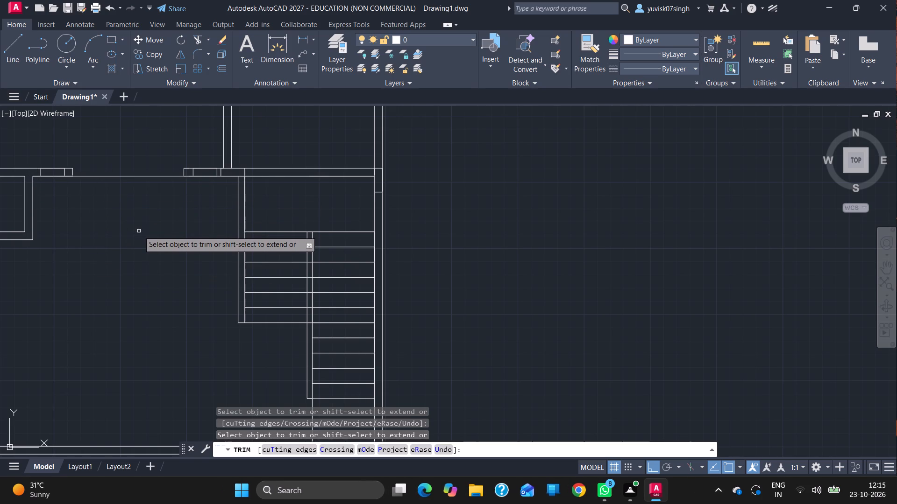
{"action": "scroll", "coordinate": [138, 283], "scroll_direction": "down", "scroll_amount": 4, "text": "ctrl"}
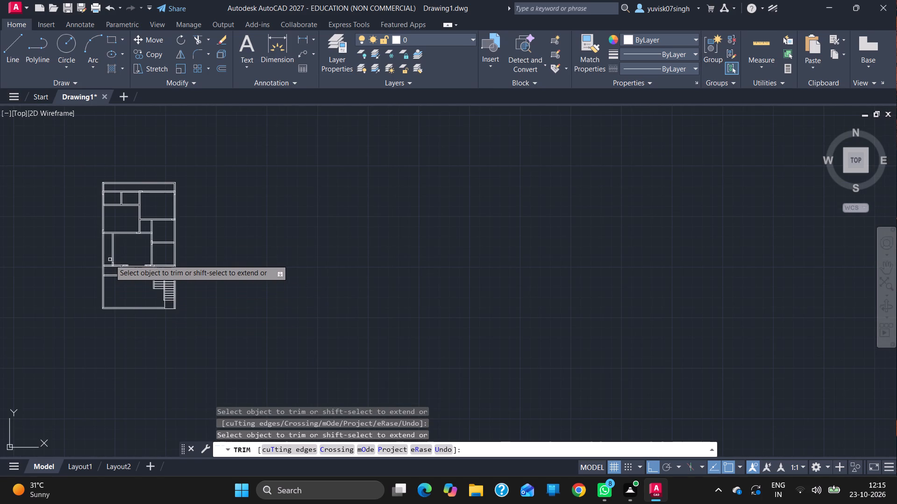
{"action": "scroll", "coordinate": [110, 259], "scroll_direction": "up", "scroll_amount": 3, "text": "ctrl"}
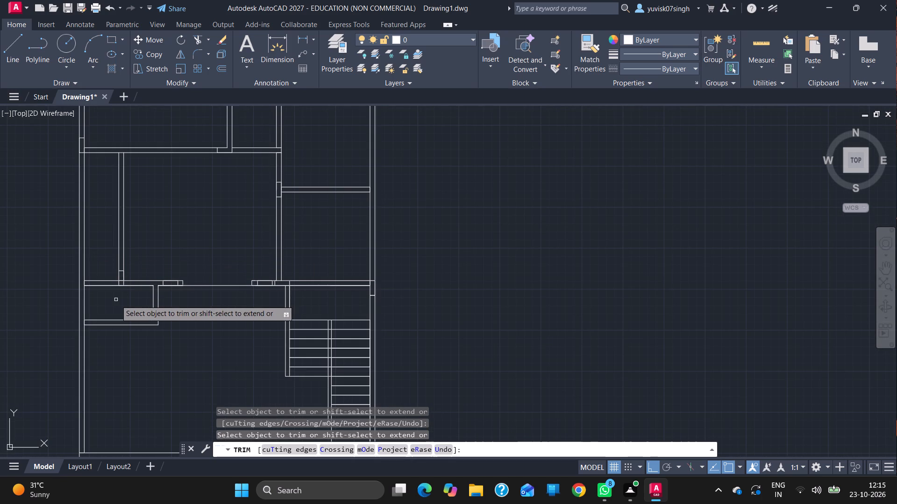
{"action": "left_click", "coordinate": [85, 283]}
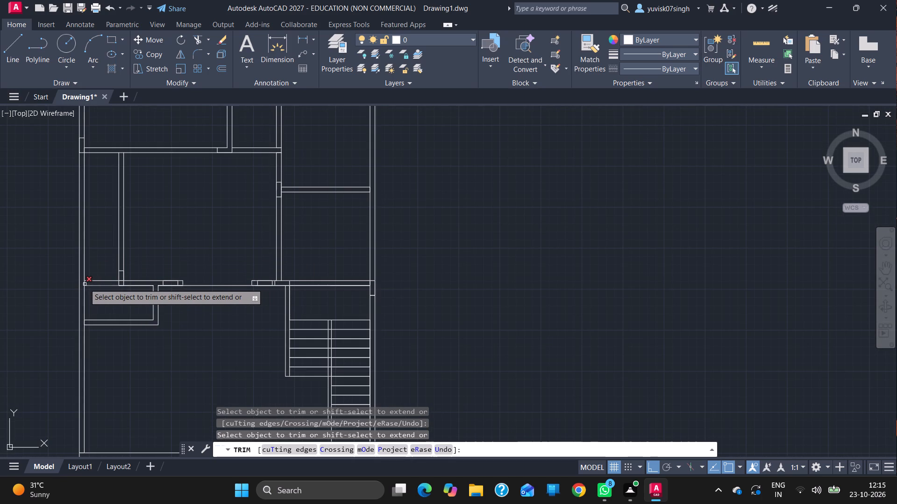
{"action": "left_click", "coordinate": [85, 283]}
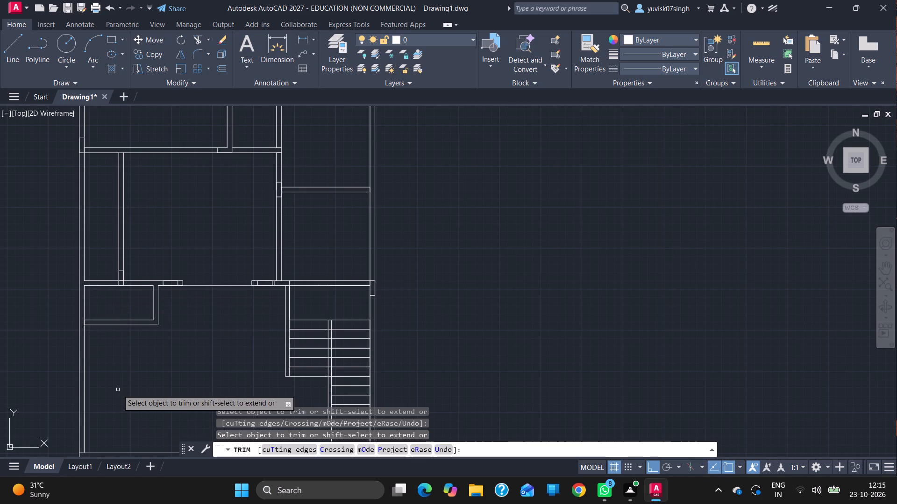
{"action": "scroll", "coordinate": [118, 390], "scroll_direction": "up", "scroll_amount": 1, "text": "ctrl"}
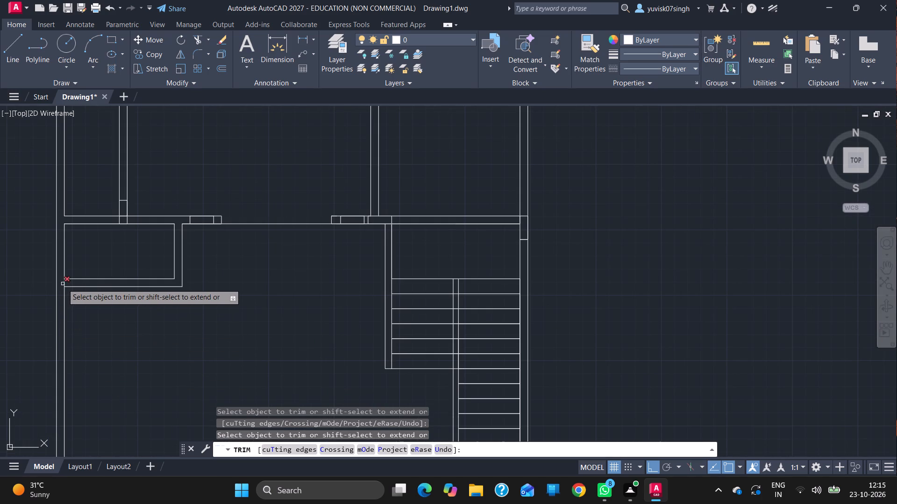
{"action": "left_click", "coordinate": [64, 283]}
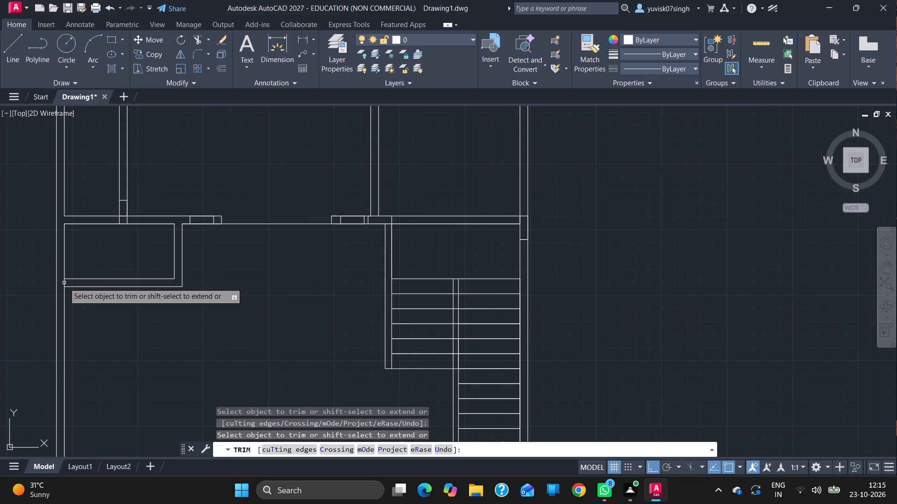
{"action": "left_click", "coordinate": [64, 283]}
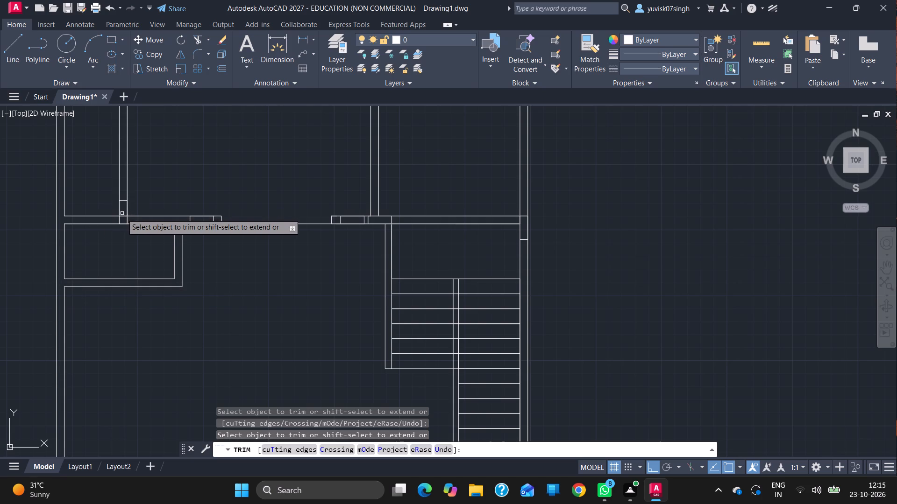
{"action": "left_click", "coordinate": [122, 215]}
{"action": "left_click", "coordinate": [122, 217]}
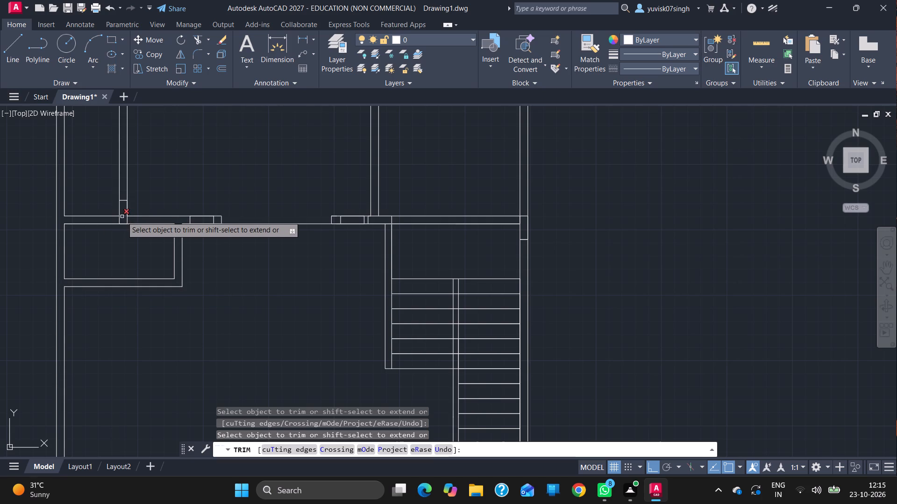
From the left outer wall's inner corner on the horizontal wall's upper face, draw a line 4" right and down across the wall.
{"action": "left_click", "coordinate": [18, 64]}
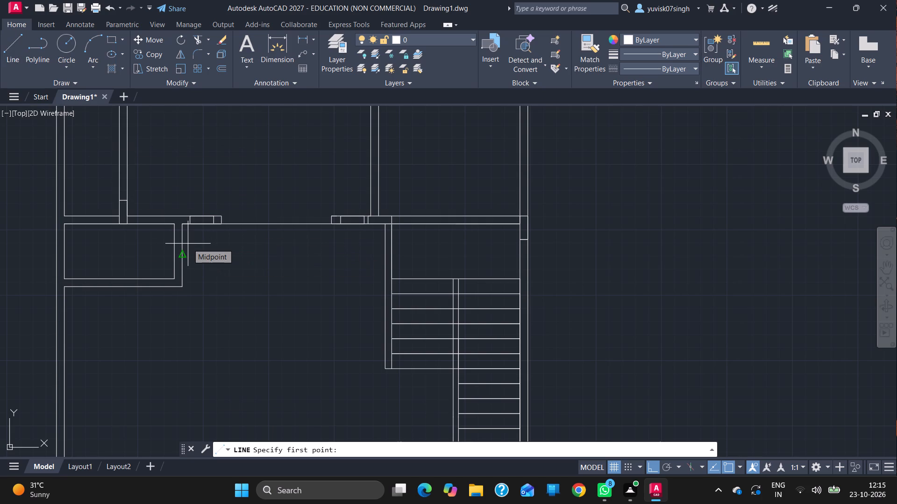
{"action": "left_click_drag", "start_coordinate": [65, 214], "coordinate": [72, 216]}
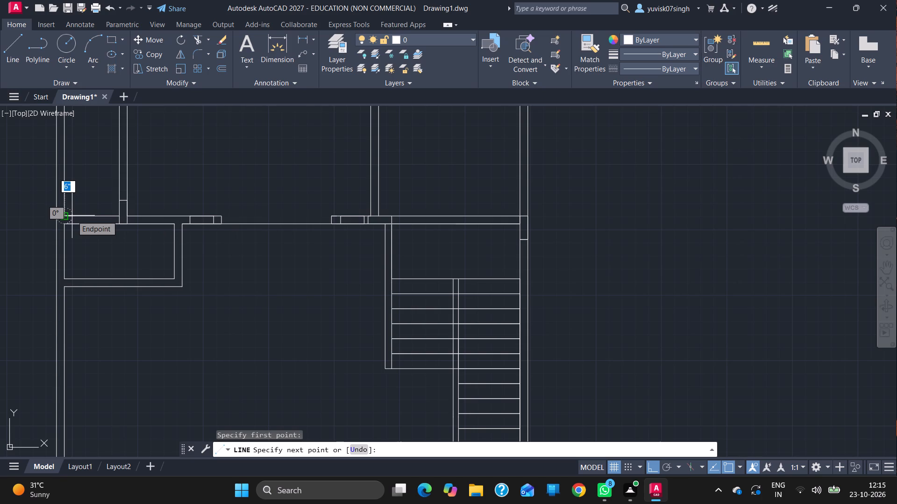
{"action": "key", "text": "4"}
{"action": "key", "text": "Return"}
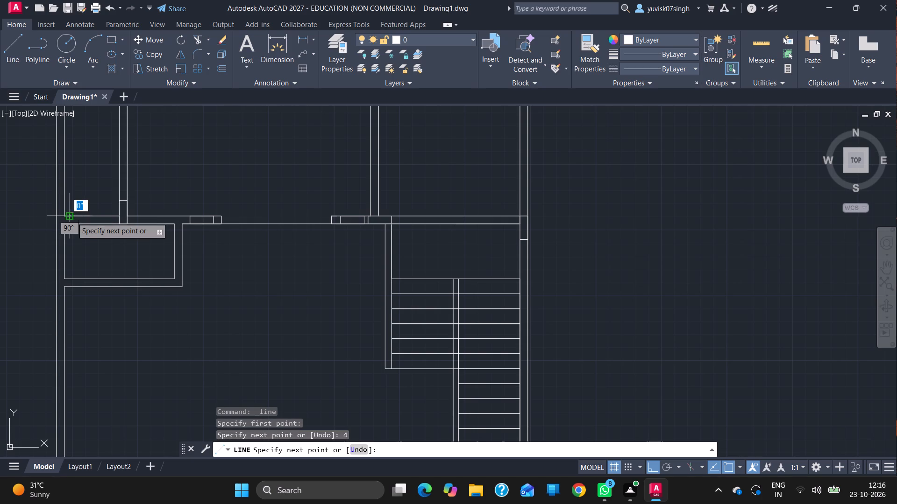
{"action": "left_click", "coordinate": [73, 222]}
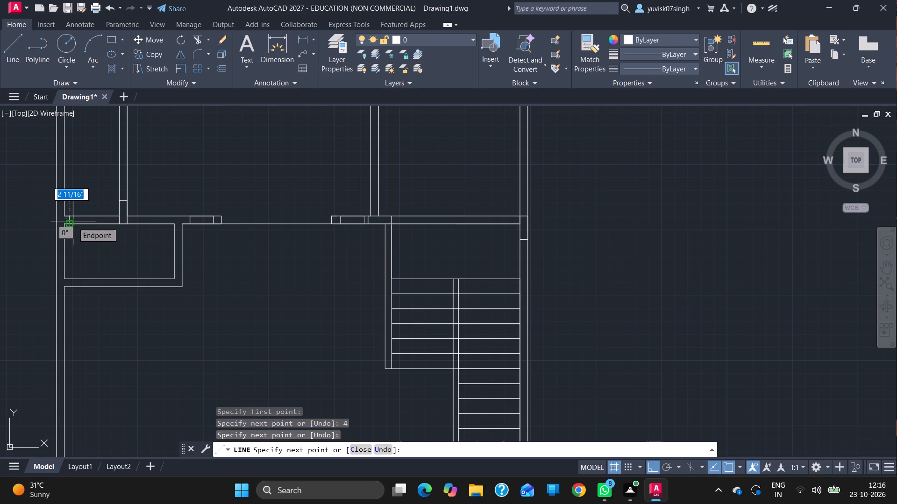
{"action": "key", "text": "Escape"}
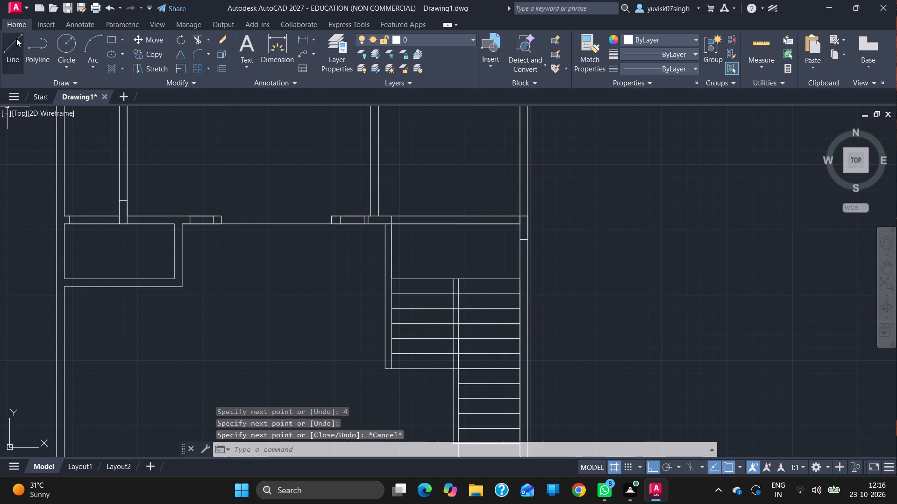
From the left partition's lower-left end, draw a line 4" left along the wall's lower face and up across the wall.
{"action": "left_click", "coordinate": [16, 38]}
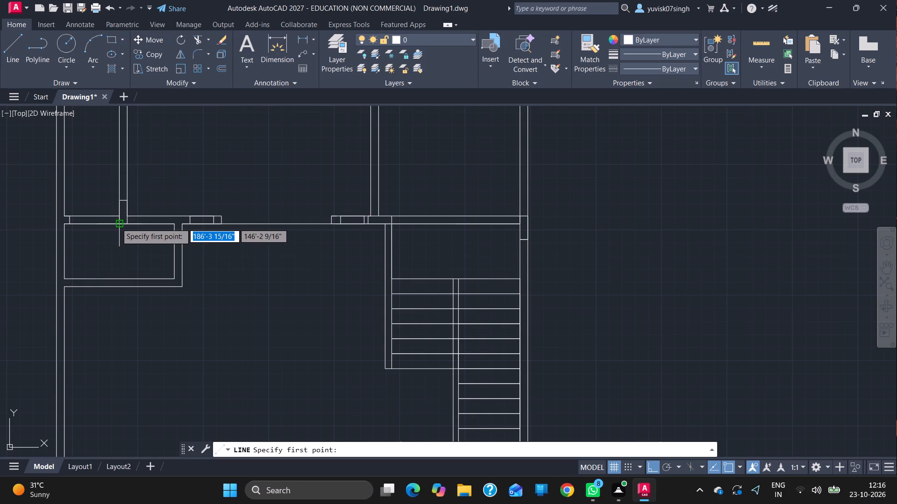
{"action": "left_click_drag", "start_coordinate": [116, 223], "coordinate": [100, 218]}
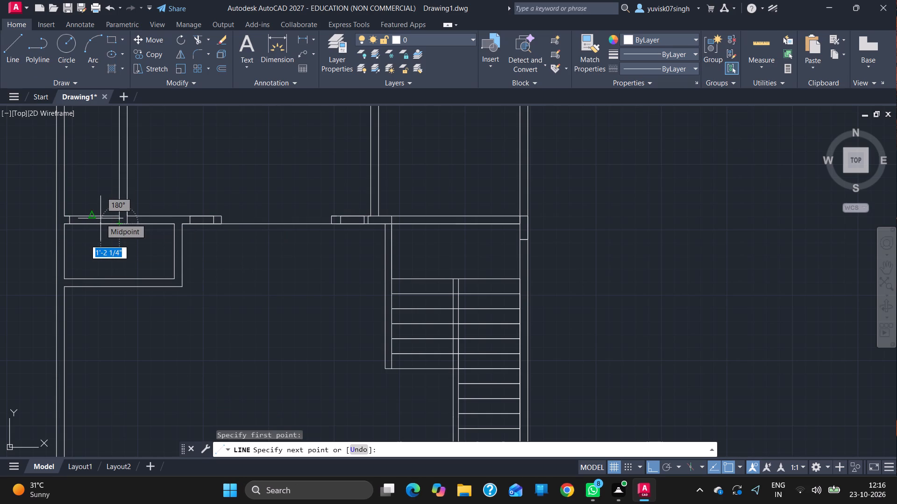
{"action": "key", "text": "4"}
{"action": "key", "text": "Return"}
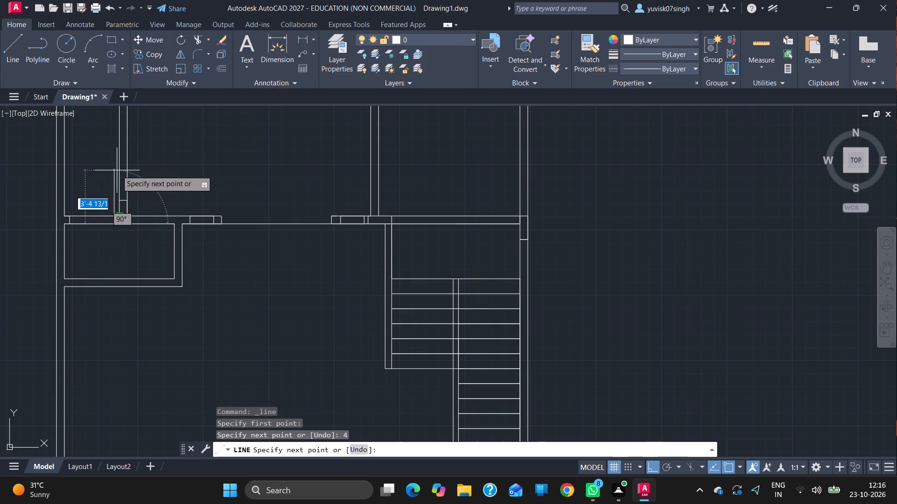
{"action": "left_click", "coordinate": [113, 216]}
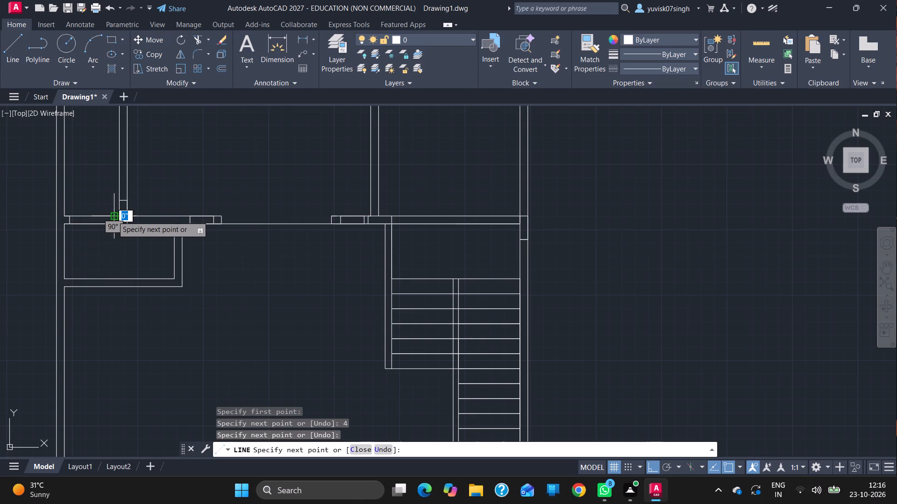
{"action": "key", "text": "Escape"}
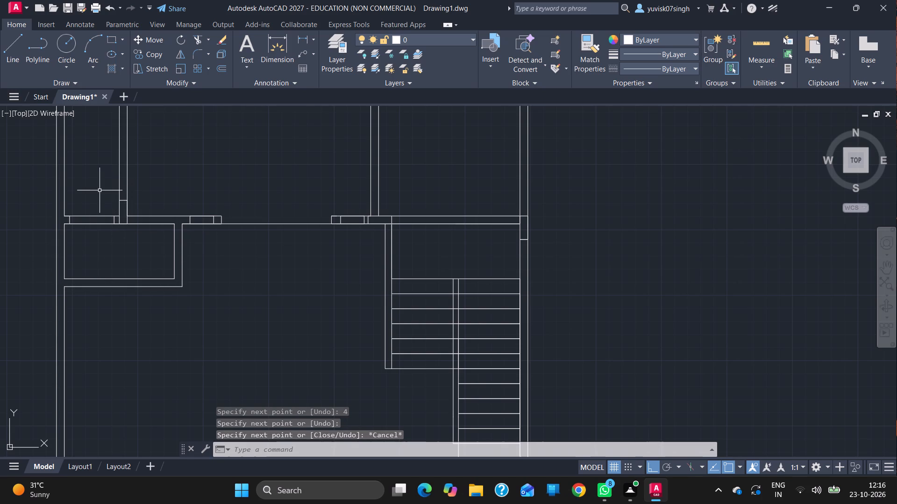
Trim the horizontal wall's upper face between the two new 4" marks above the small left room.
{"action": "type", "text": "tr"}
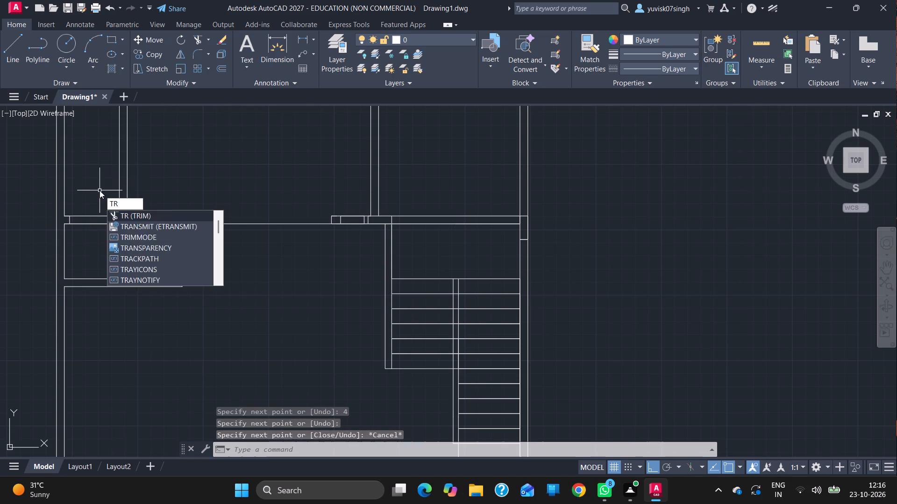
{"action": "key", "text": "Return"}
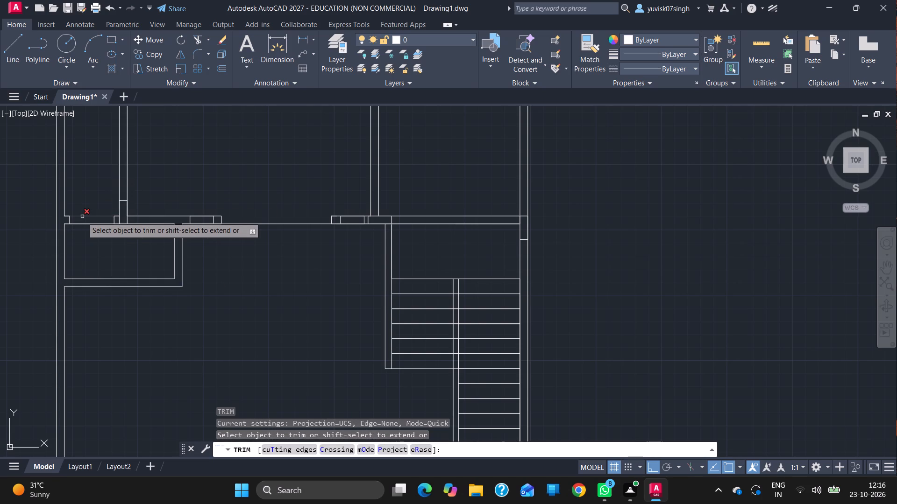
{"action": "left_click", "coordinate": [83, 217]}
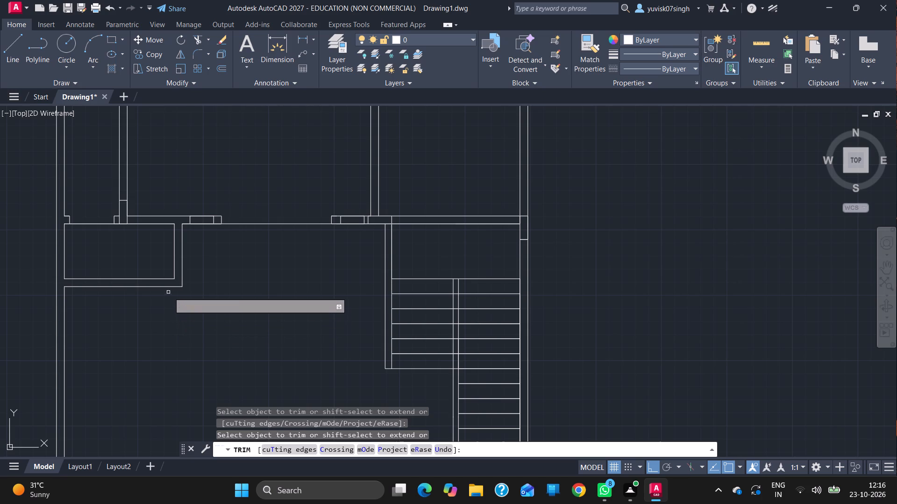
From the left end of the left partition's existing lower mark, draw a line 4" up and right across the partition.
{"action": "left_click", "coordinate": [18, 60]}
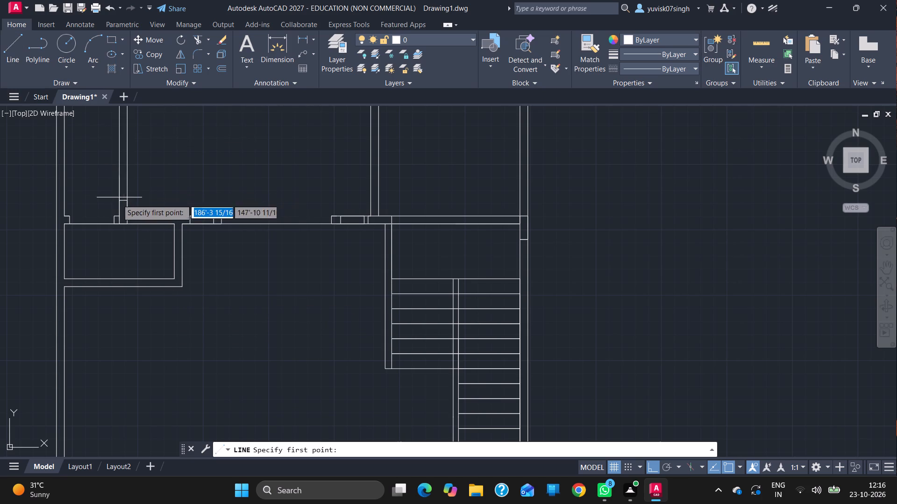
{"action": "left_click_drag", "start_coordinate": [116, 200], "coordinate": [116, 187]}
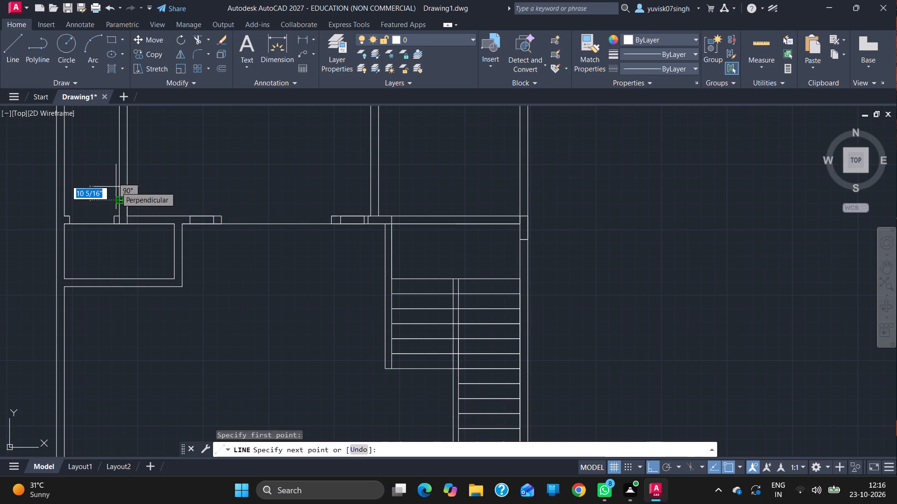
{"action": "key", "text": "4"}
{"action": "key", "text": "Return"}
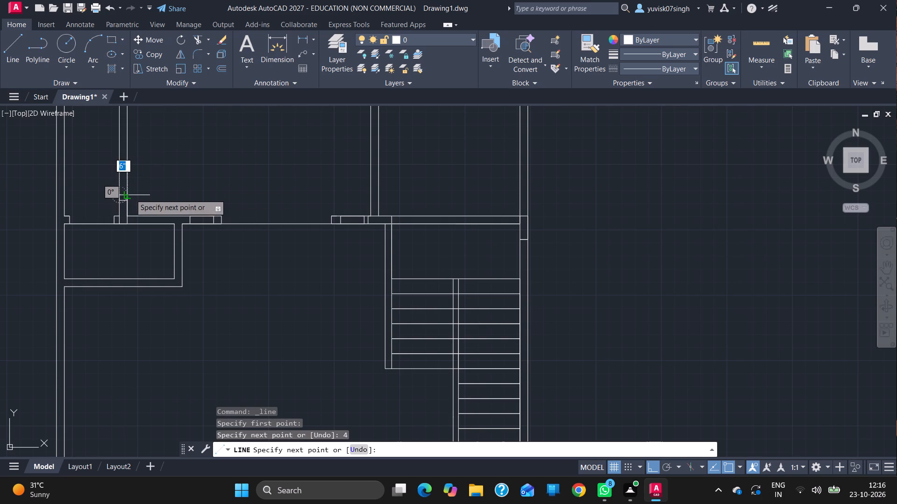
{"action": "left_click", "coordinate": [129, 195]}
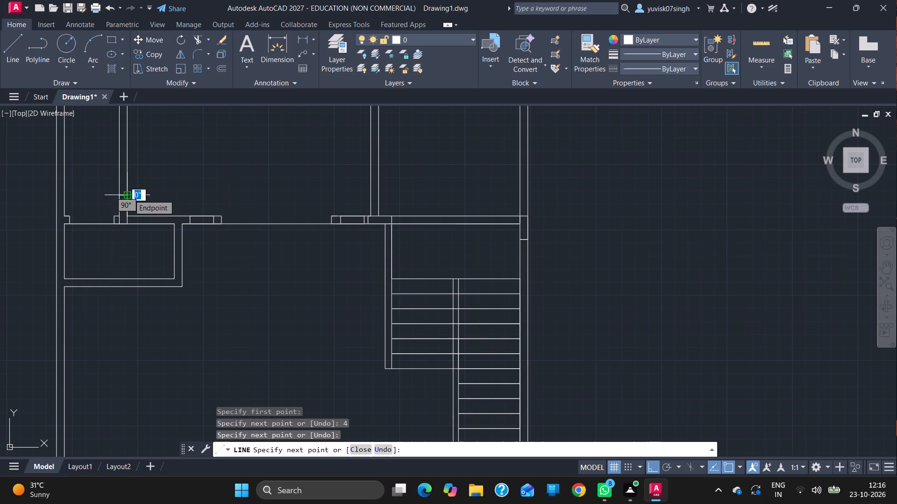
{"action": "key", "text": "Escape"}
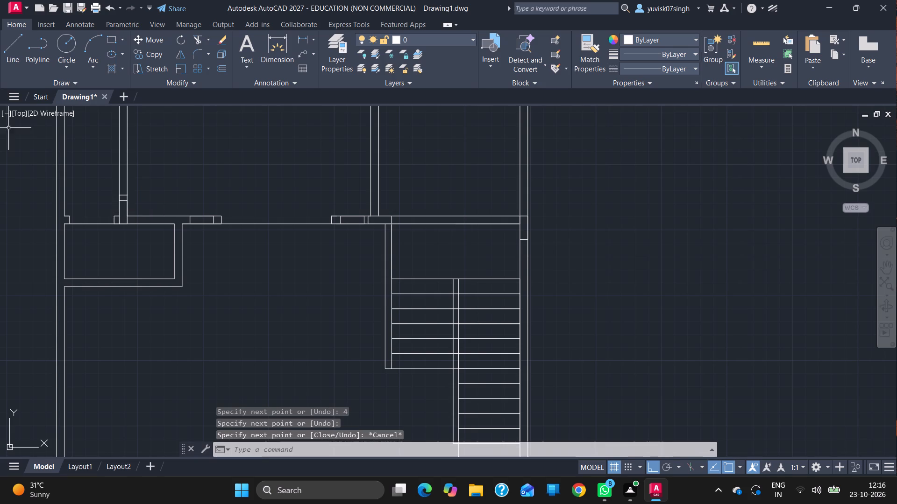
Measure the opening along the horizontal wall's lower face between the two 4" marks above the small left room.
{"action": "left_click", "coordinate": [11, 64]}
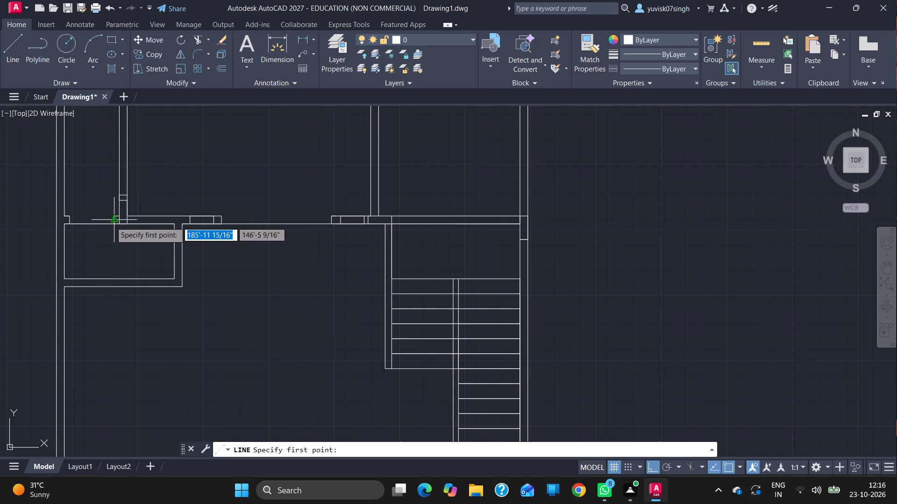
{"action": "left_click_drag", "start_coordinate": [112, 224], "coordinate": [70, 224]}
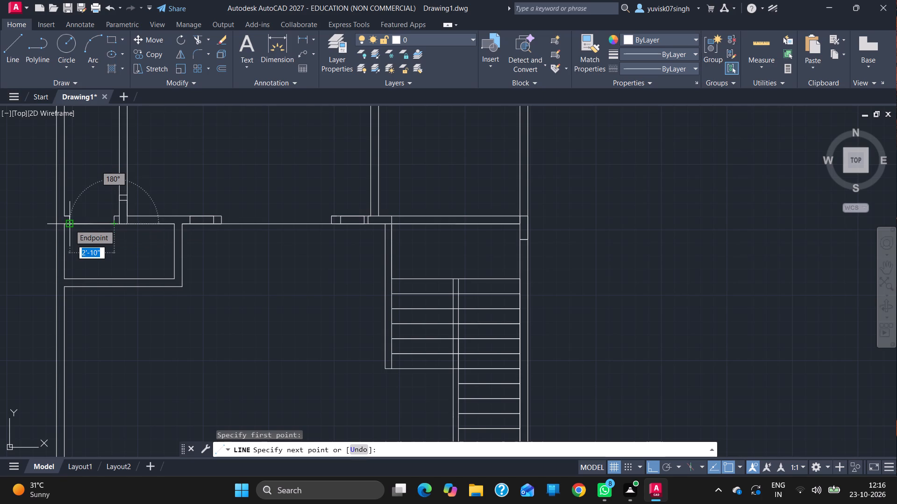
{"action": "key", "text": "Escape"}
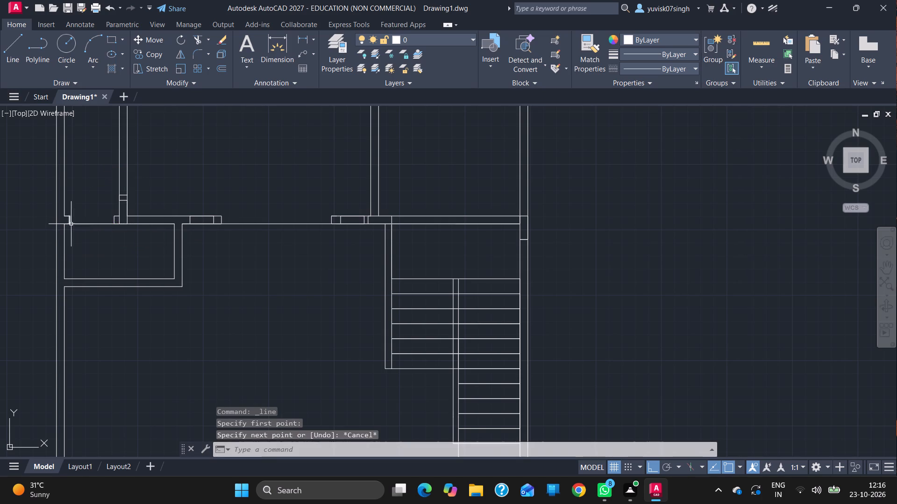
From the left end of the left partition's upper 4" mark, draw a line 2'6" up and right across the partition.
{"action": "left_click", "coordinate": [18, 47]}
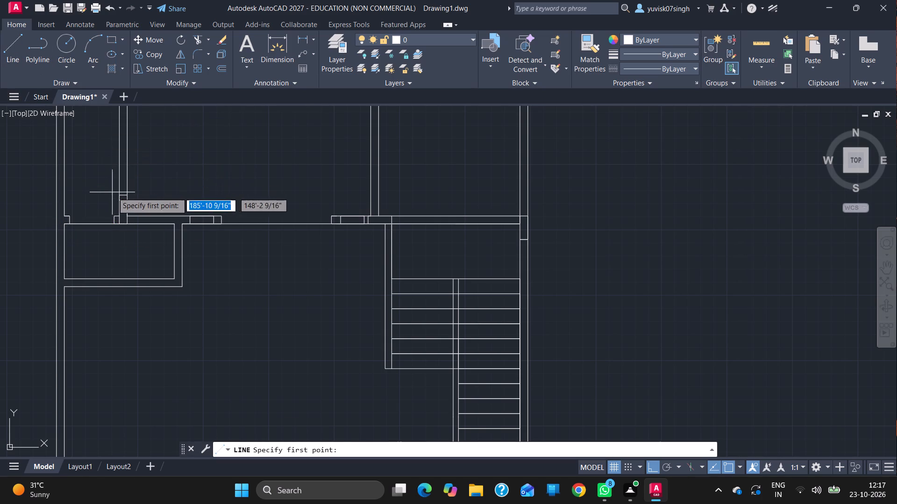
{"action": "left_click_drag", "start_coordinate": [120, 194], "coordinate": [118, 154]}
{"action": "key", "text": "2"}
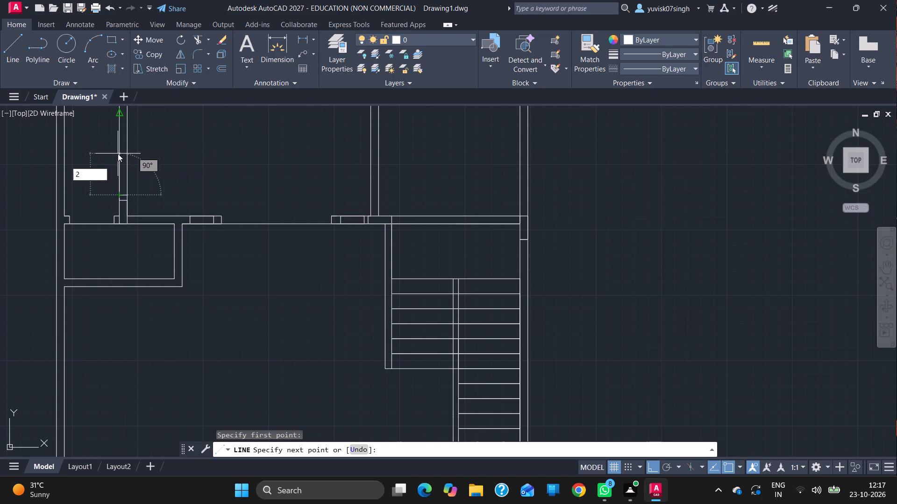
{"action": "key", "text": "apostrophe"}
{"action": "key", "text": "6"}
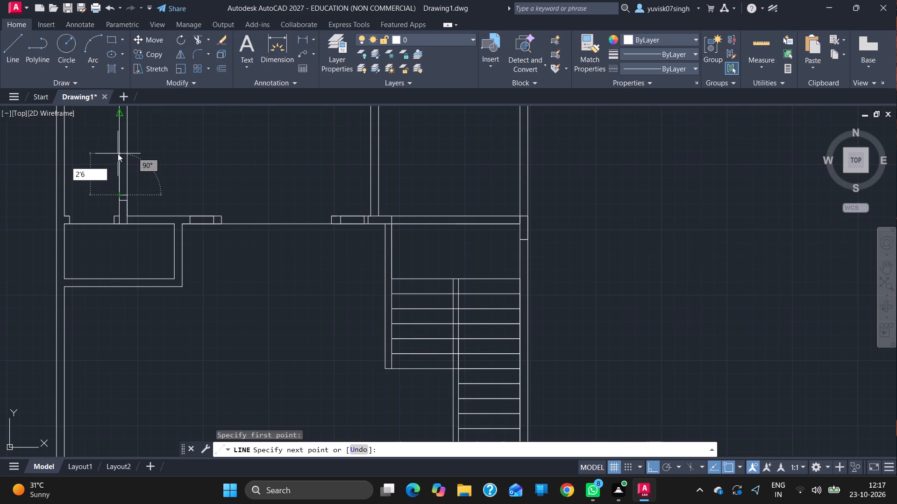
{"action": "key", "text": "Return"}
{"action": "left_click", "coordinate": [127, 155]}
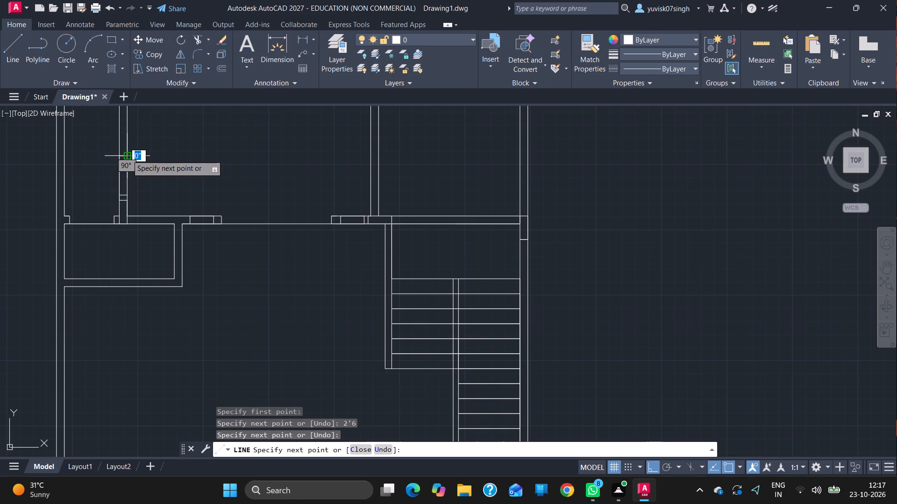
{"action": "key", "text": "Escape"}
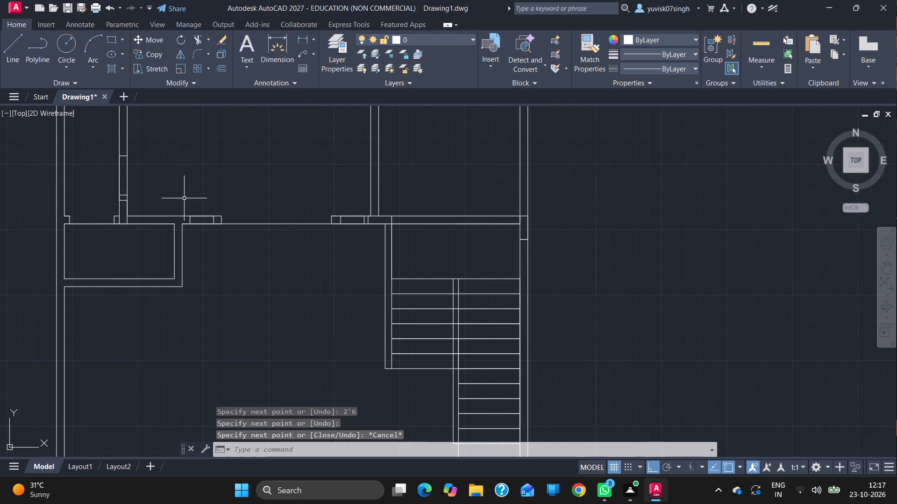
Draw a line down the left partition's right face from its top end to the 2'6" mark, and back up to its midpoint.
{"action": "scroll", "coordinate": [187, 185], "scroll_direction": "down", "scroll_amount": 1, "text": "ctrl"}
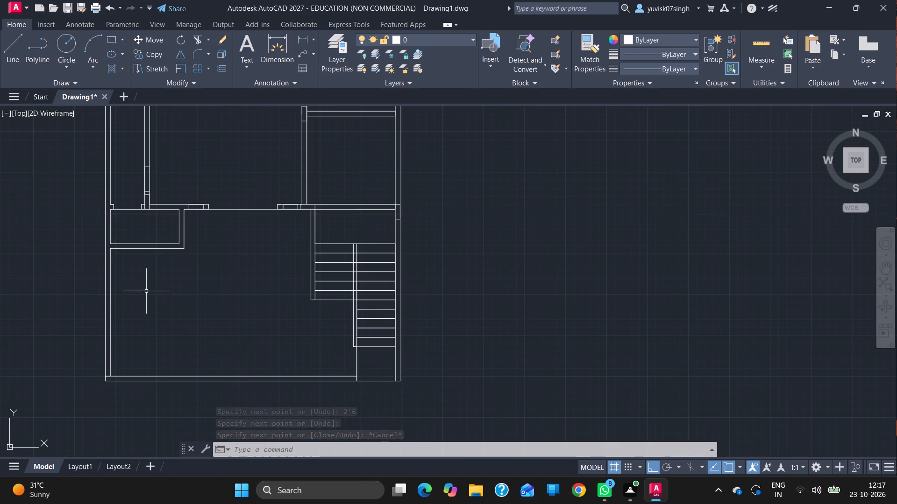
{"action": "scroll", "coordinate": [149, 306], "scroll_direction": "down", "scroll_amount": 1, "text": "ctrl"}
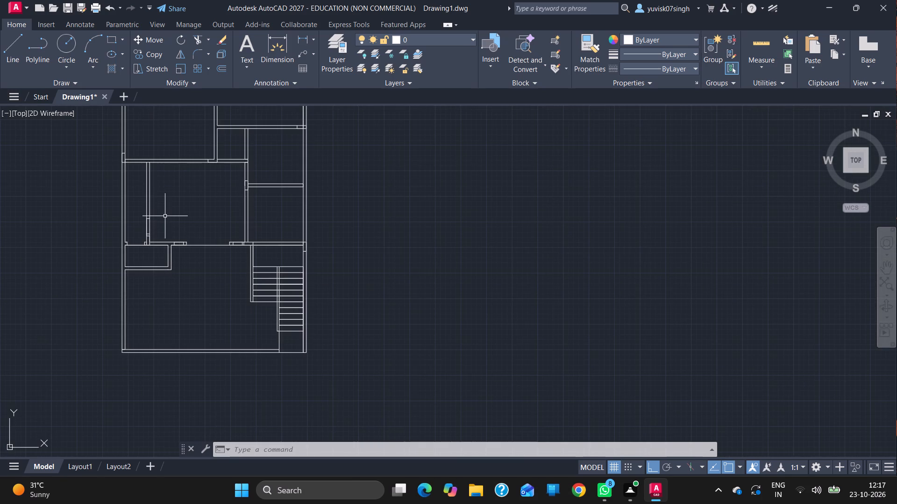
{"action": "scroll", "coordinate": [165, 216], "scroll_direction": "up", "scroll_amount": 2, "text": "ctrl"}
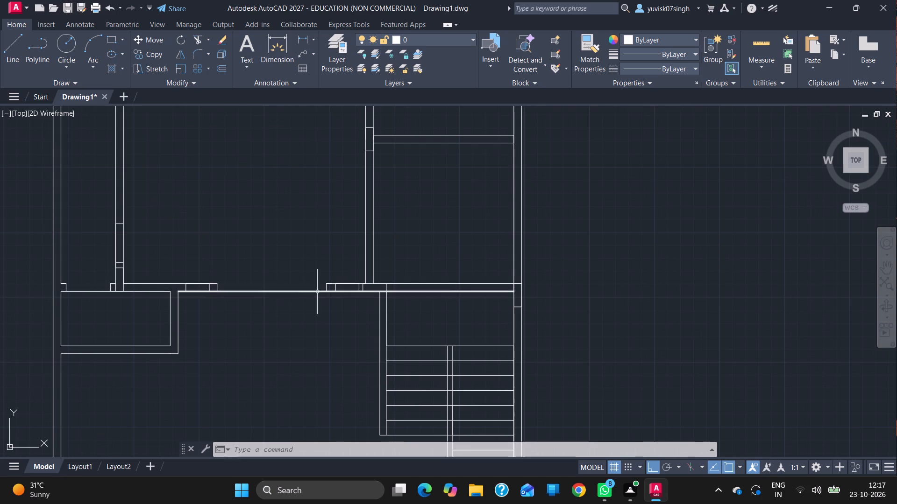
{"action": "left_click", "coordinate": [878, 270]}
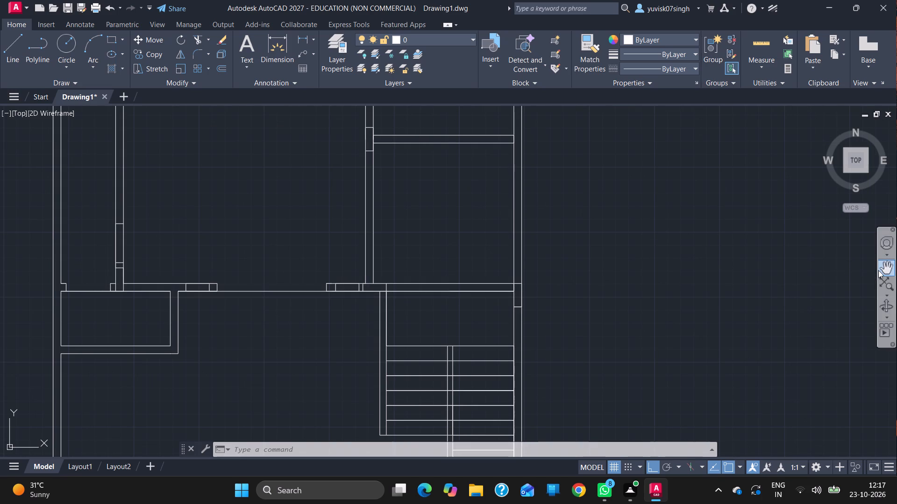
{"action": "left_click_drag", "start_coordinate": [276, 200], "coordinate": [278, 274]}
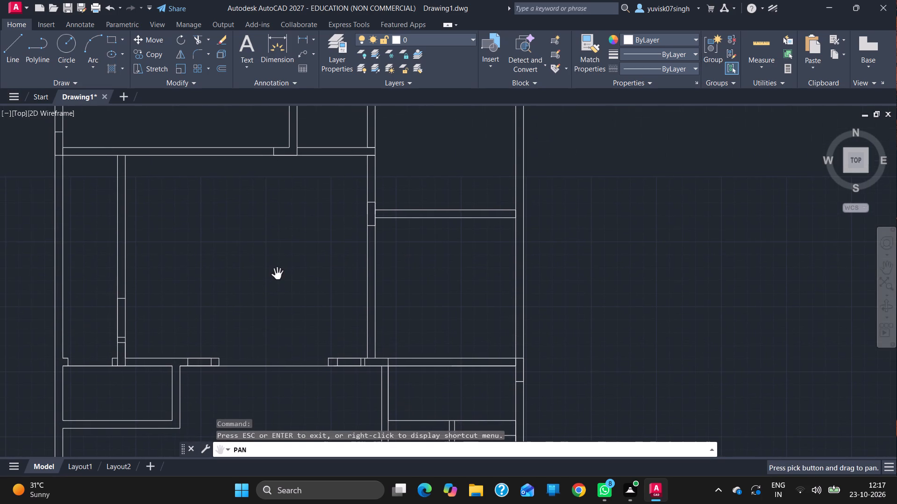
{"action": "key", "text": "Escape"}
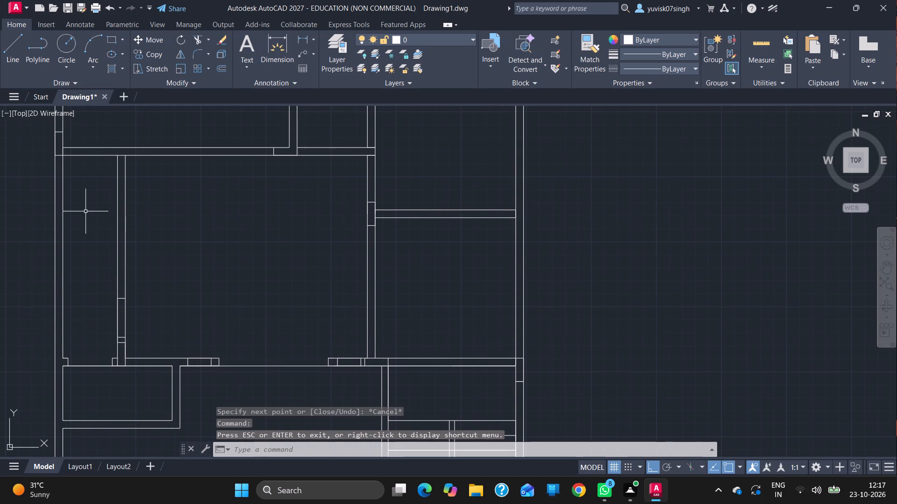
{"action": "left_click", "coordinate": [10, 49]}
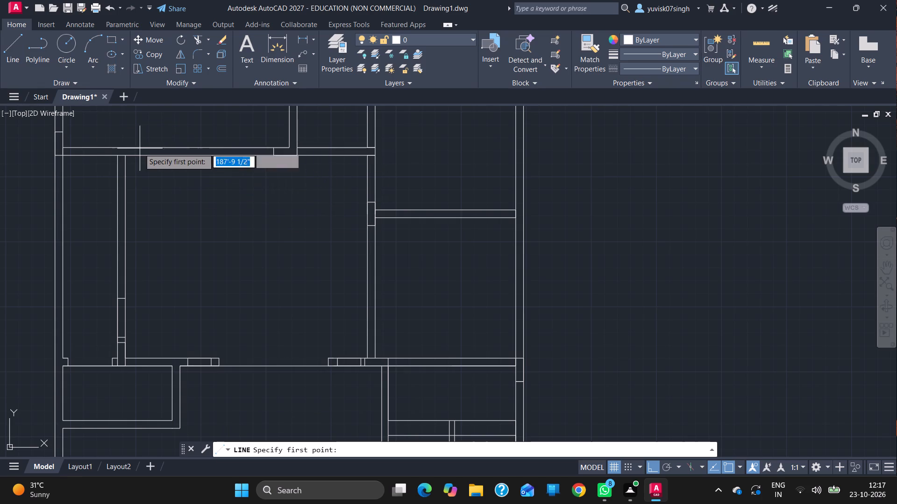
{"action": "left_click_drag", "start_coordinate": [126, 156], "coordinate": [126, 296]}
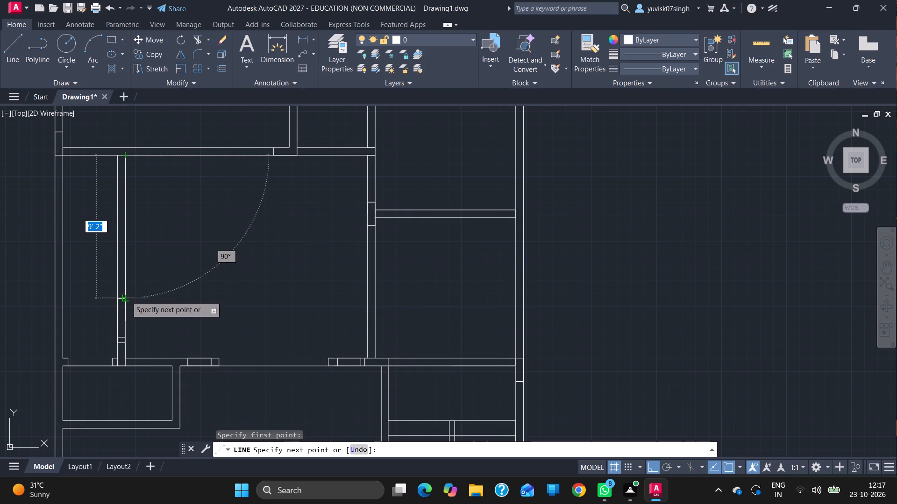
{"action": "left_click_drag", "start_coordinate": [126, 296], "coordinate": [125, 159]}
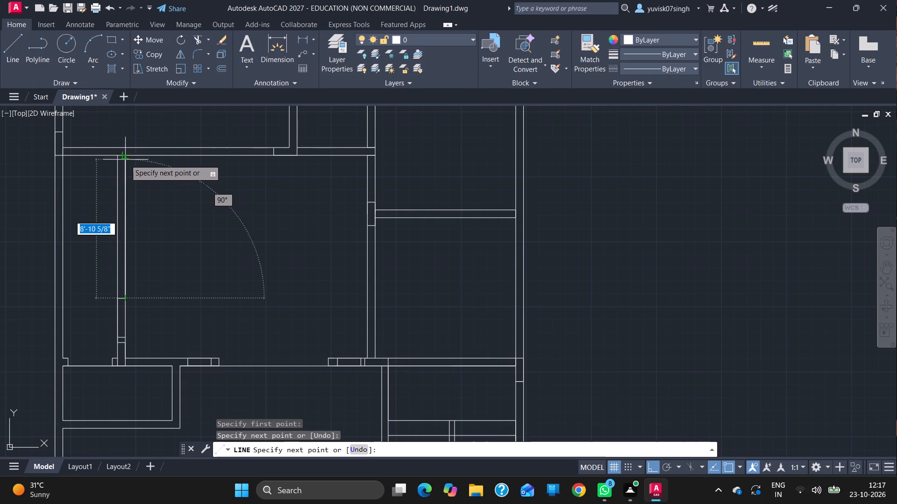
{"action": "left_click_drag", "start_coordinate": [125, 159], "coordinate": [128, 229]}
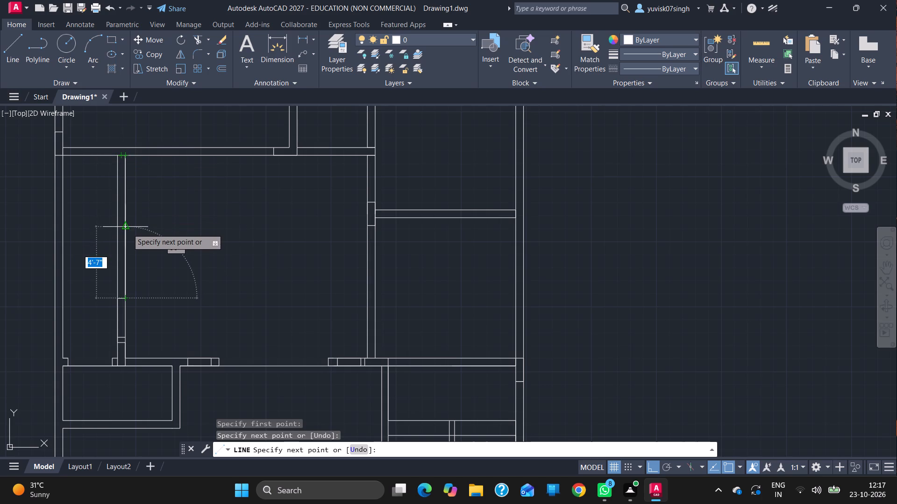
{"action": "left_click_drag", "start_coordinate": [128, 229], "coordinate": [123, 153]}
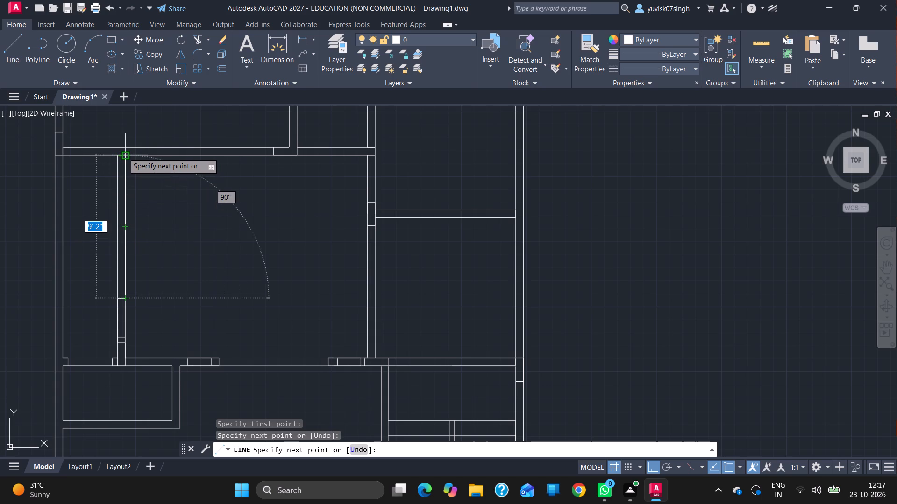
{"action": "left_click_drag", "start_coordinate": [123, 153], "coordinate": [123, 152]}
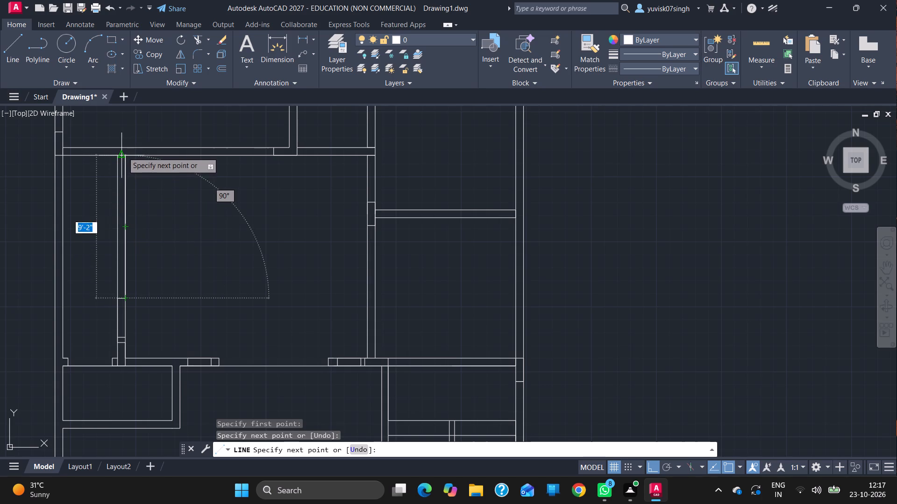
{"action": "left_click_drag", "start_coordinate": [123, 152], "coordinate": [127, 156]}
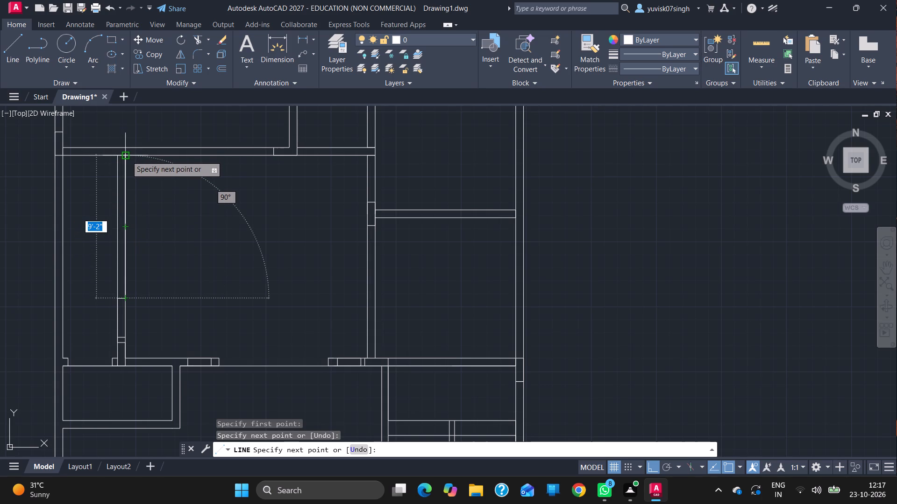
{"action": "left_click", "coordinate": [126, 229]}
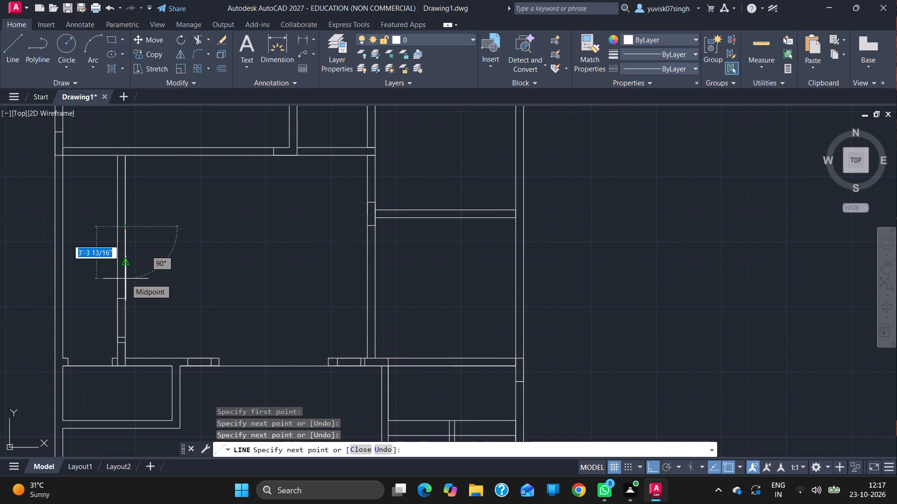
From that midpoint, continue the line 2'6" down, left across the partition, 5' up and right across the partition.
{"action": "type", "text": "2'6"}
{"action": "key", "text": "Return"}
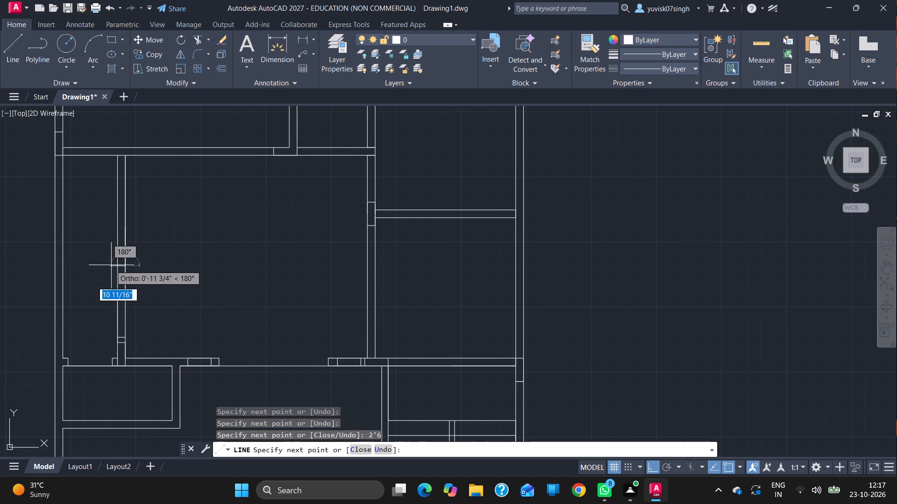
{"action": "left_click_drag", "start_coordinate": [116, 266], "coordinate": [113, 204]}
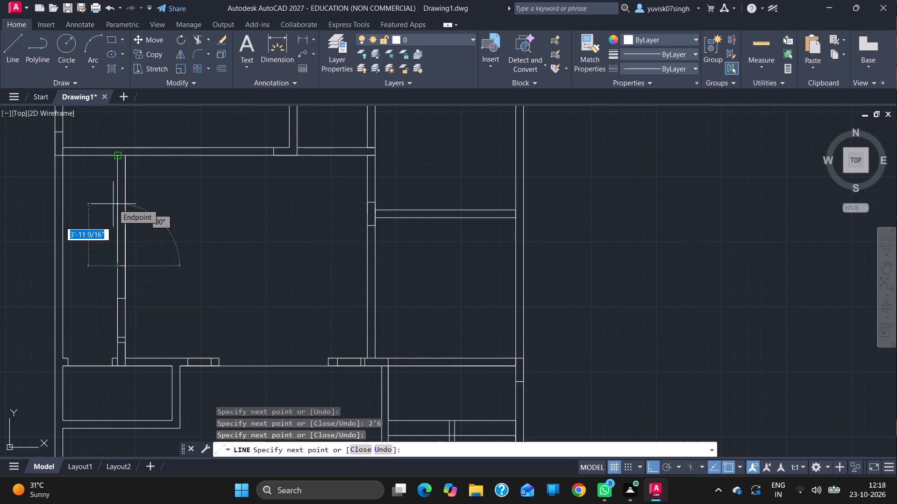
{"action": "type", "text": "5'"}
{"action": "key", "text": "Return"}
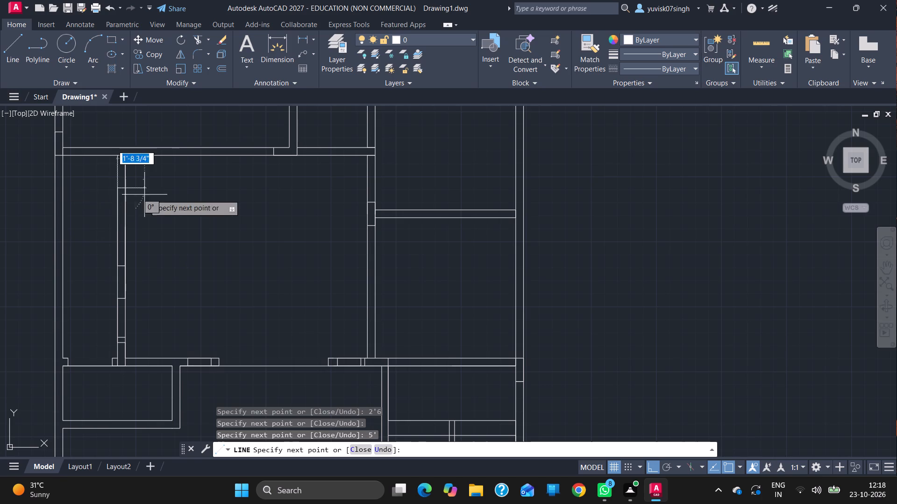
{"action": "left_click", "coordinate": [126, 191]}
{"action": "key", "text": "Escape"}
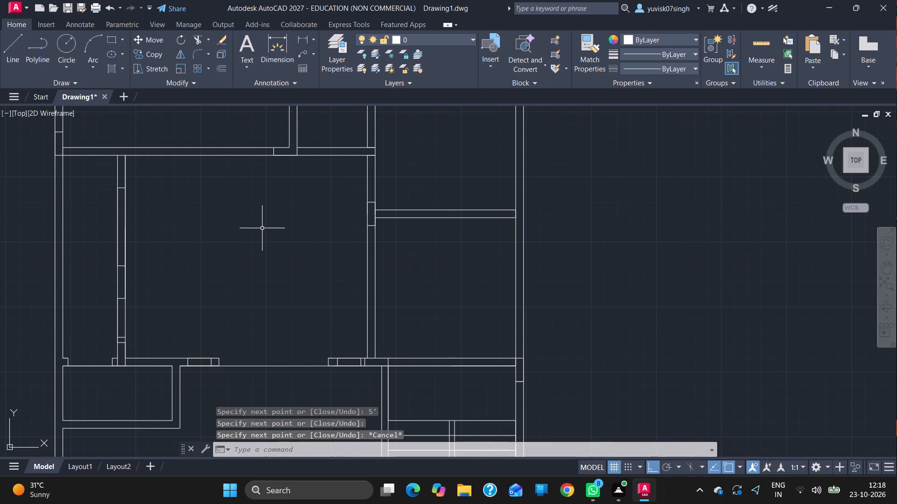
Trim the horizontal wall's lower-face segment between the left partition's two faces at the partition's top end.
{"action": "type", "text": "tr"}
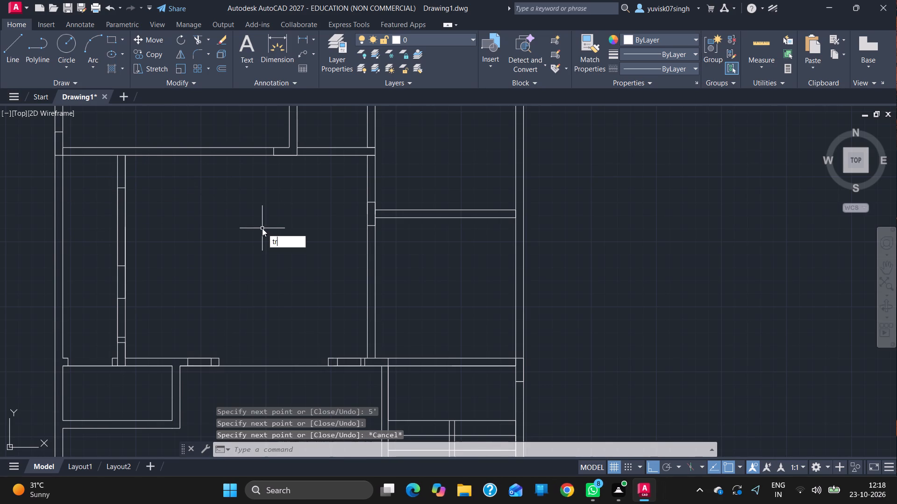
{"action": "key", "text": "Return"}
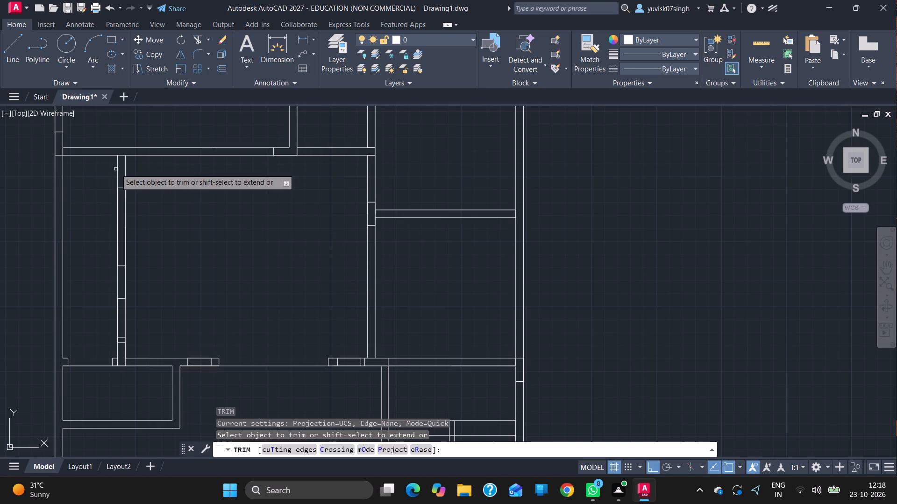
{"action": "left_click", "coordinate": [121, 156]}
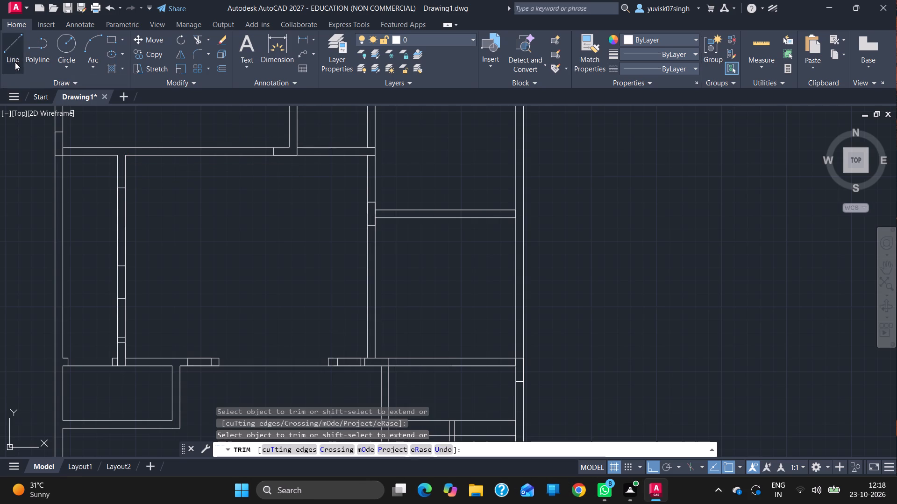
Draw a line from the top end of the left partition's left face up across the horizontal wall to its upper face.
{"action": "left_click", "coordinate": [10, 60]}
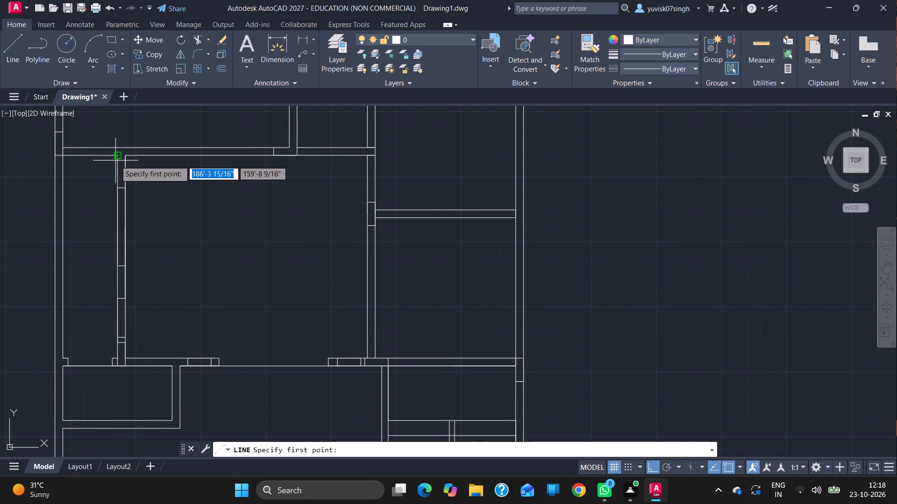
{"action": "left_click_drag", "start_coordinate": [114, 157], "coordinate": [113, 150]}
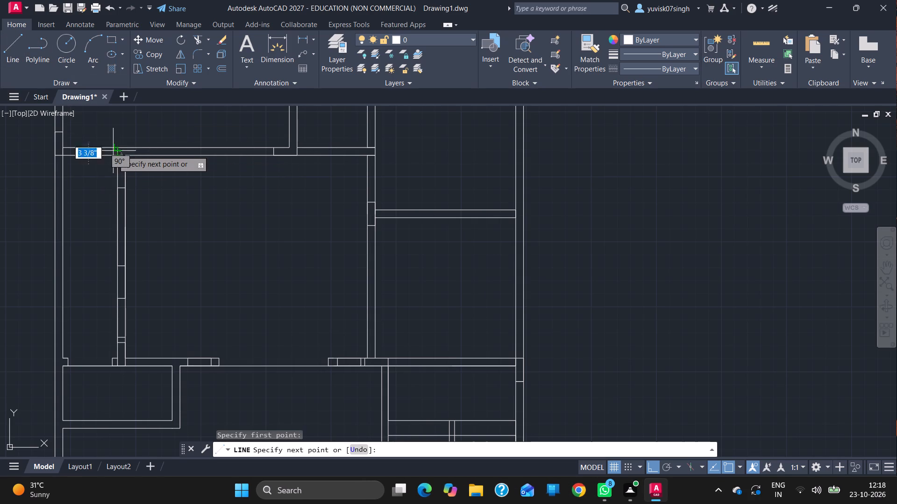
{"action": "left_click_drag", "start_coordinate": [113, 150], "coordinate": [114, 147]}
{"action": "left_click", "coordinate": [114, 147]}
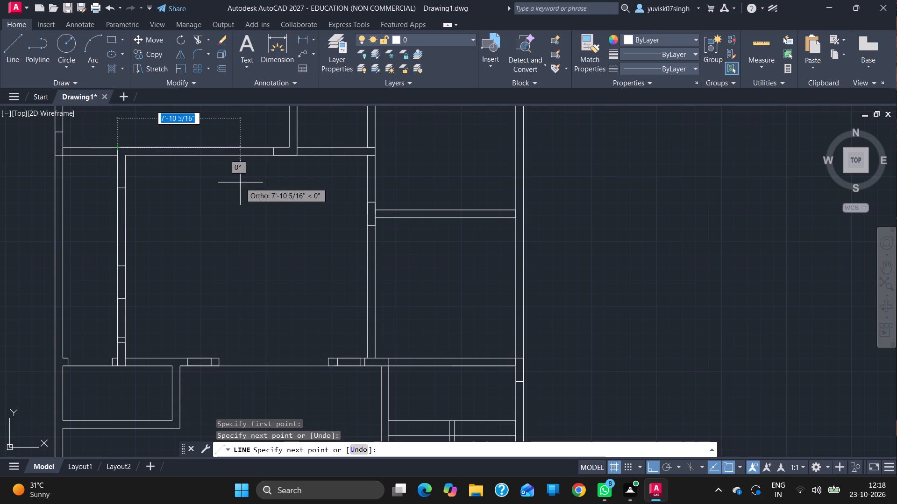
On the large left room's right wall, draw 3" up from the lower inside corner, right across the wall, 3' up and left across it.
{"action": "left_click", "coordinate": [886, 268]}
{"action": "left_click_drag", "start_coordinate": [342, 288], "coordinate": [357, 431]}
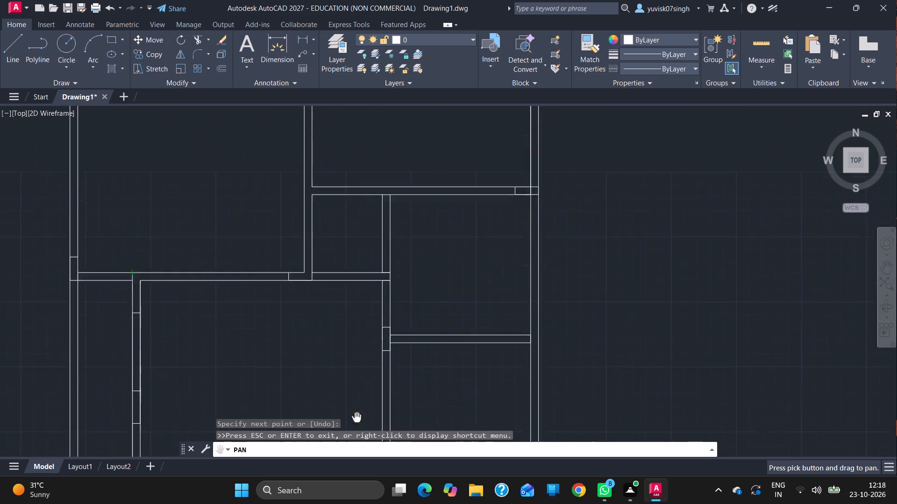
{"action": "left_click_drag", "start_coordinate": [357, 431], "coordinate": [363, 497]}
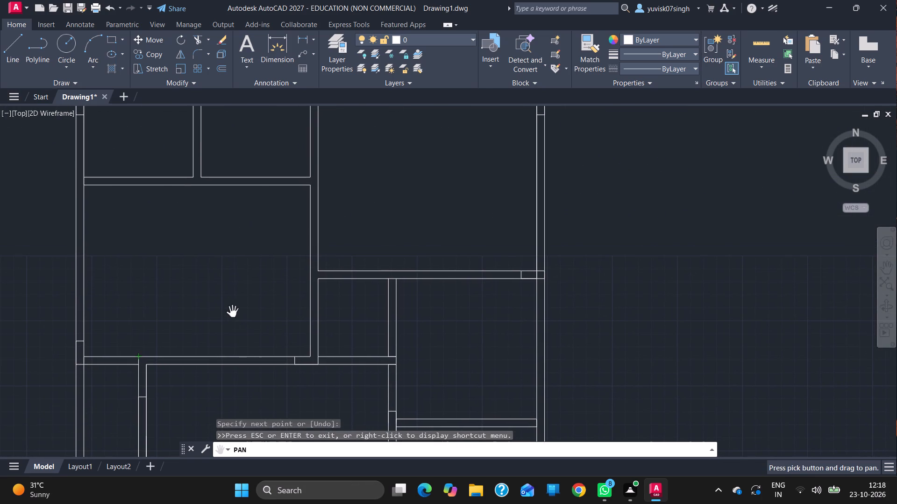
{"action": "left_click_drag", "start_coordinate": [233, 312], "coordinate": [204, 332]}
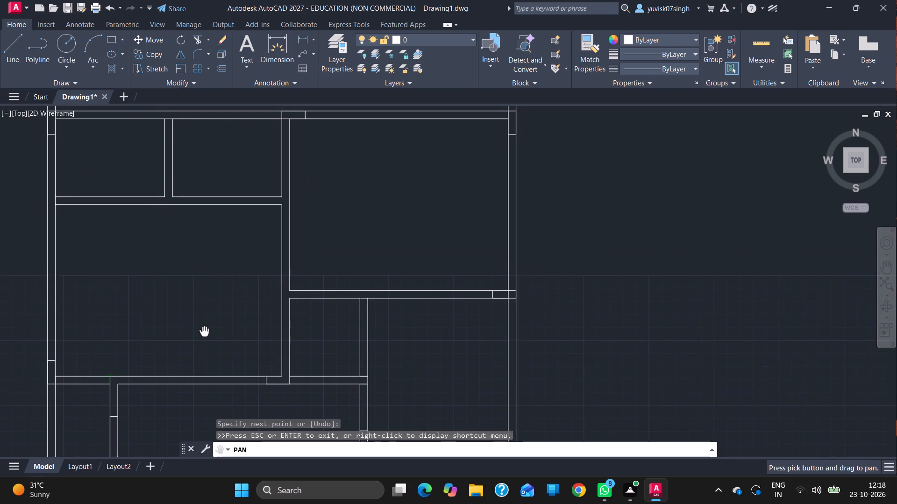
{"action": "left_click_drag", "start_coordinate": [204, 332], "coordinate": [199, 328]}
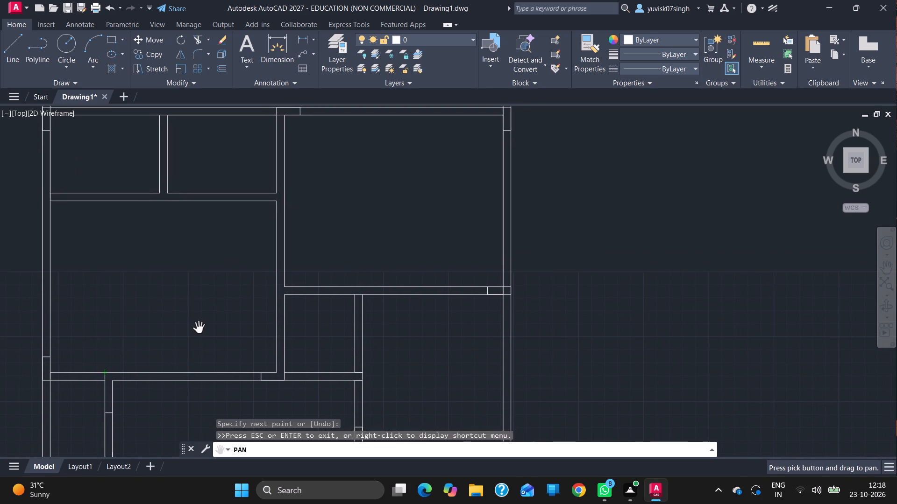
{"action": "key", "text": "Escape"}
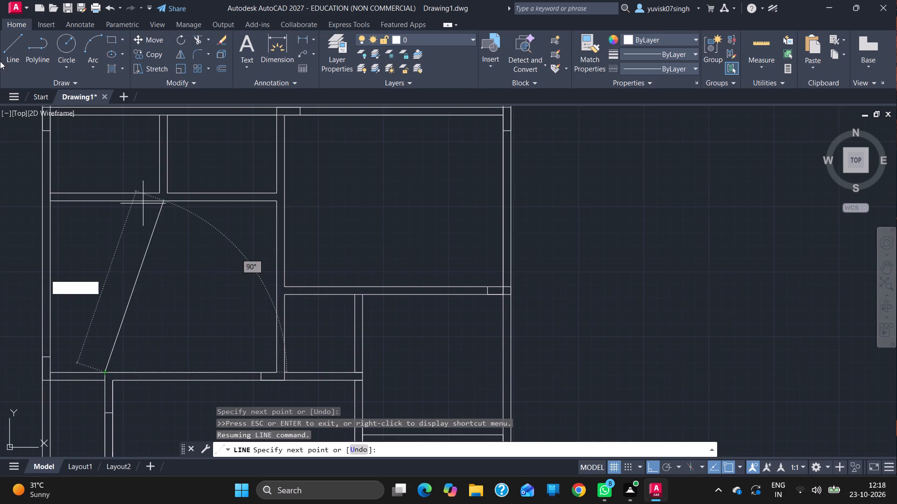
{"action": "left_click", "coordinate": [7, 52]}
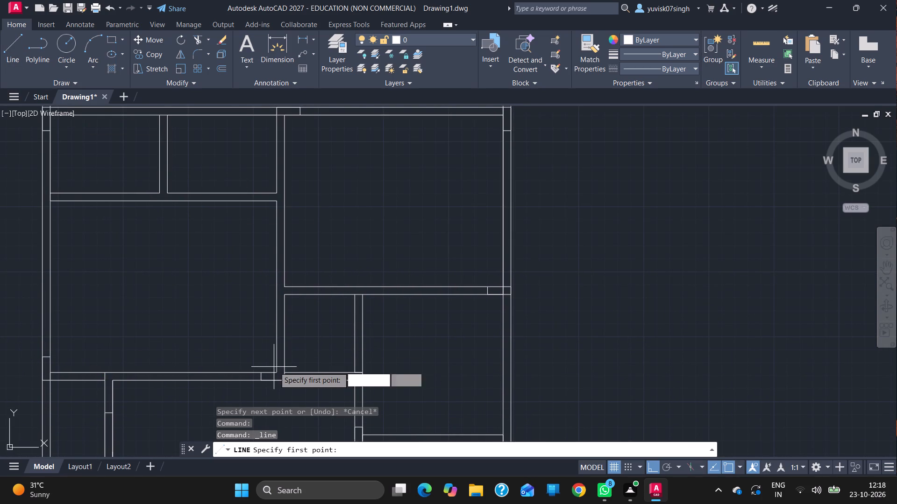
{"action": "left_click", "coordinate": [275, 370]}
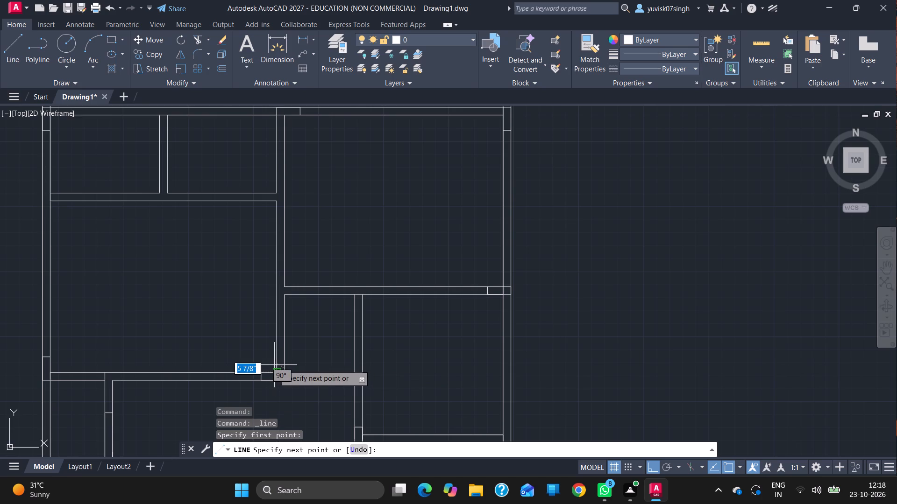
{"action": "key", "text": "3"}
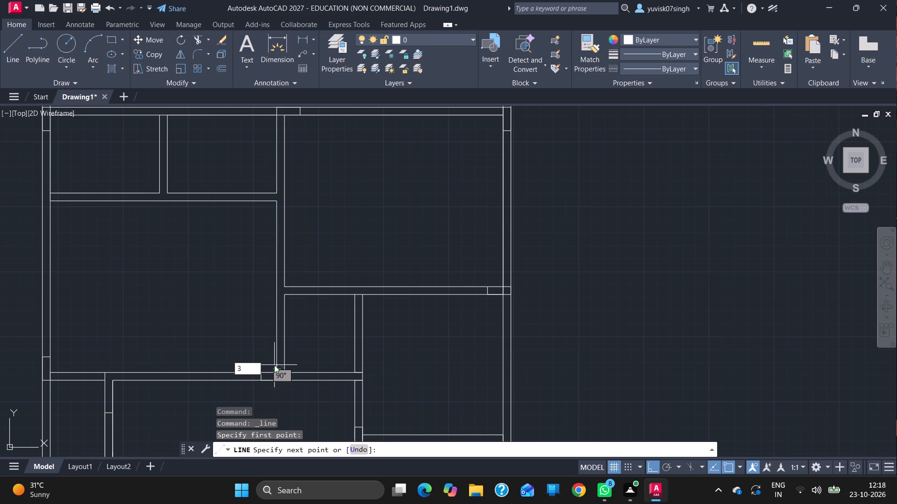
{"action": "key", "text": "Return"}
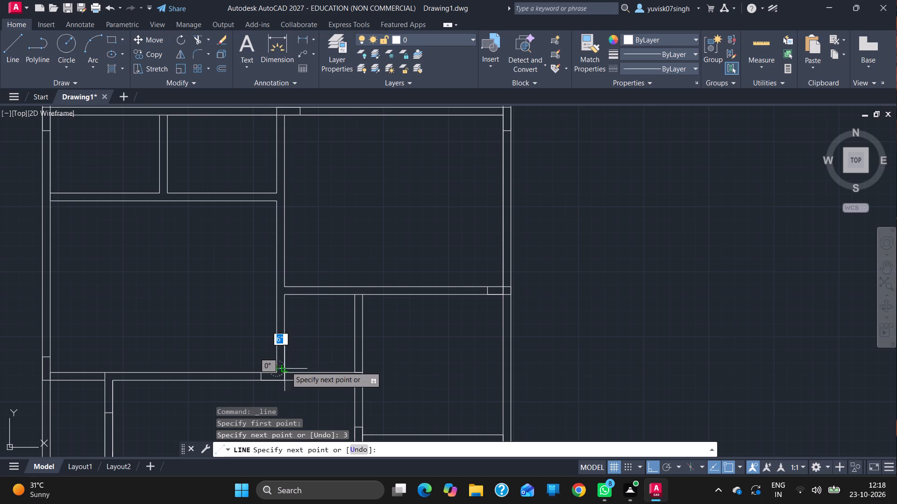
{"action": "left_click_drag", "start_coordinate": [285, 367], "coordinate": [286, 331]}
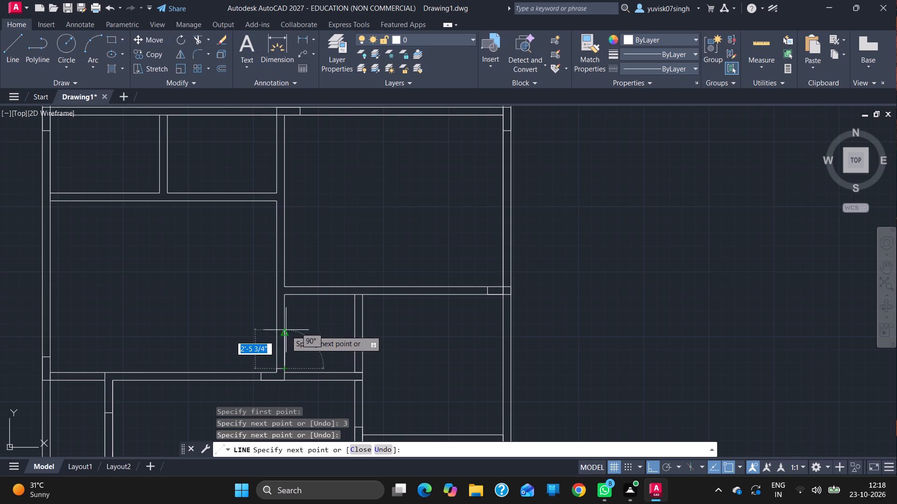
{"action": "left_click_drag", "start_coordinate": [286, 331], "coordinate": [285, 332]}
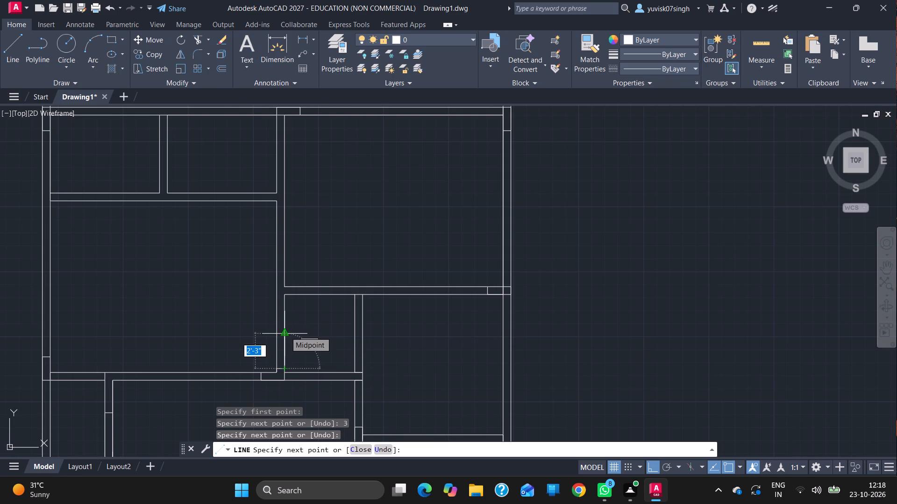
{"action": "left_click_drag", "start_coordinate": [285, 332], "coordinate": [284, 320]}
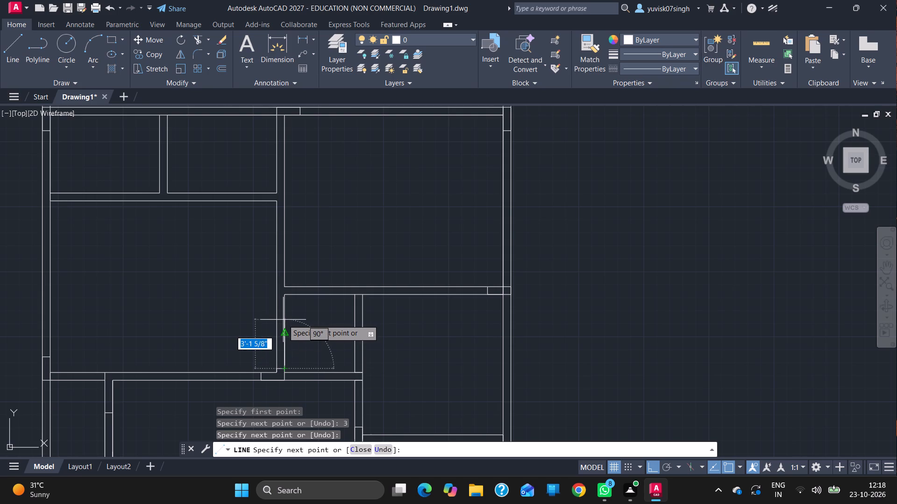
{"action": "type", "text": "3'"}
{"action": "key", "text": "Return"}
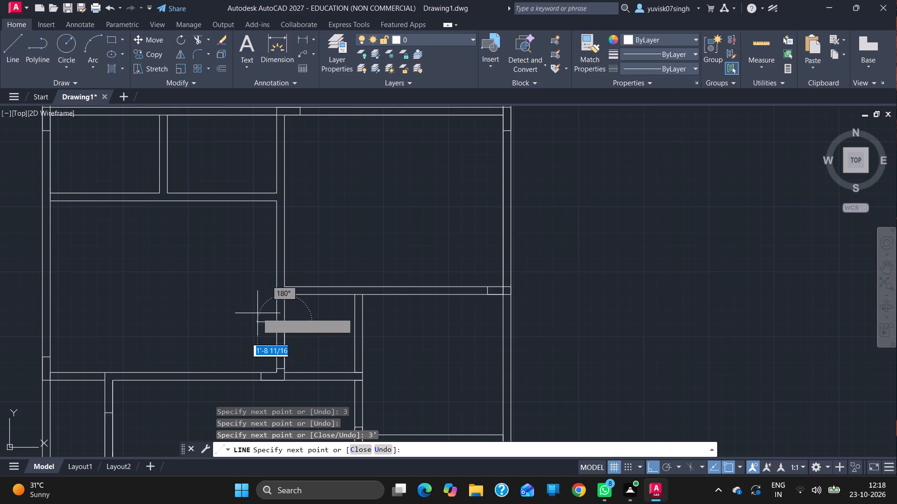
{"action": "left_click", "coordinate": [276, 321]}
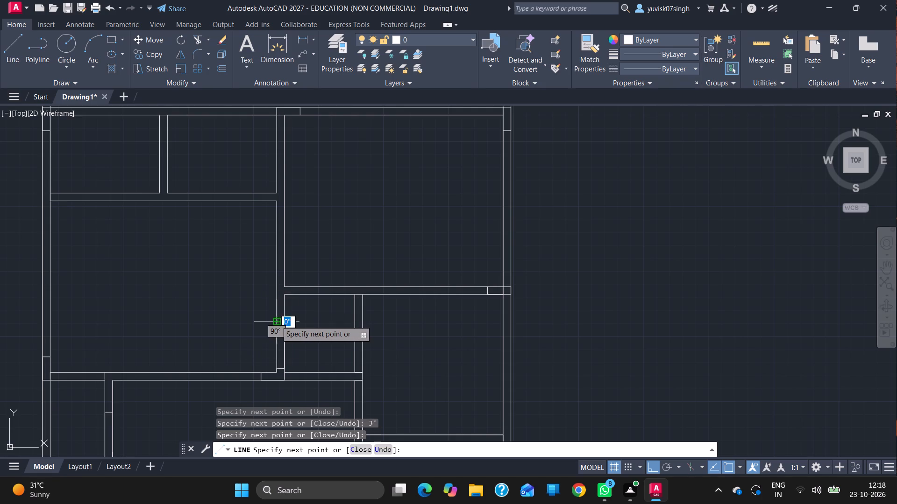
{"action": "key", "text": "Escape"}
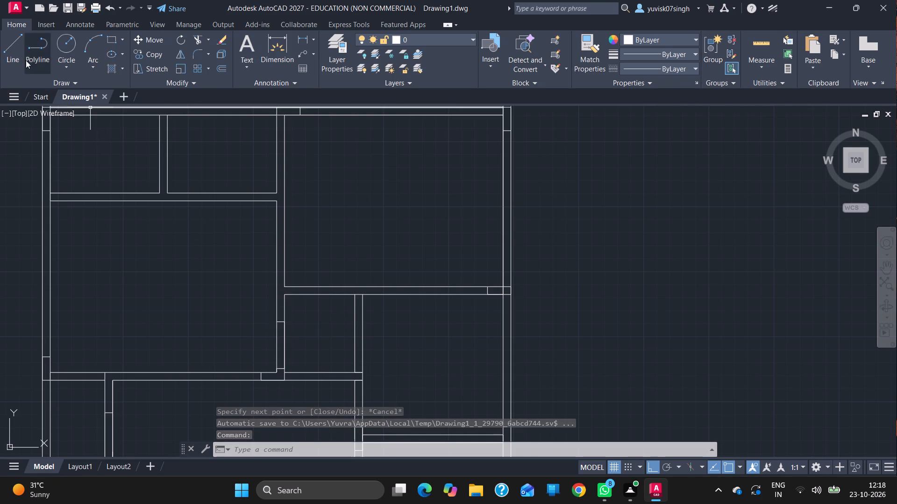
From the left end of the upper-right room's lower wall, draw a line 5" right along its lower face and up across the wall.
{"action": "left_click", "coordinate": [18, 51]}
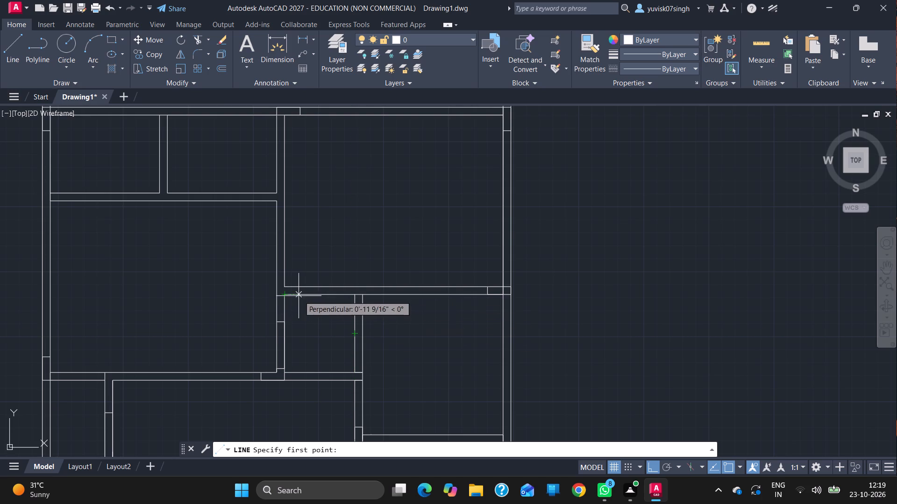
{"action": "left_click_drag", "start_coordinate": [287, 294], "coordinate": [292, 293]}
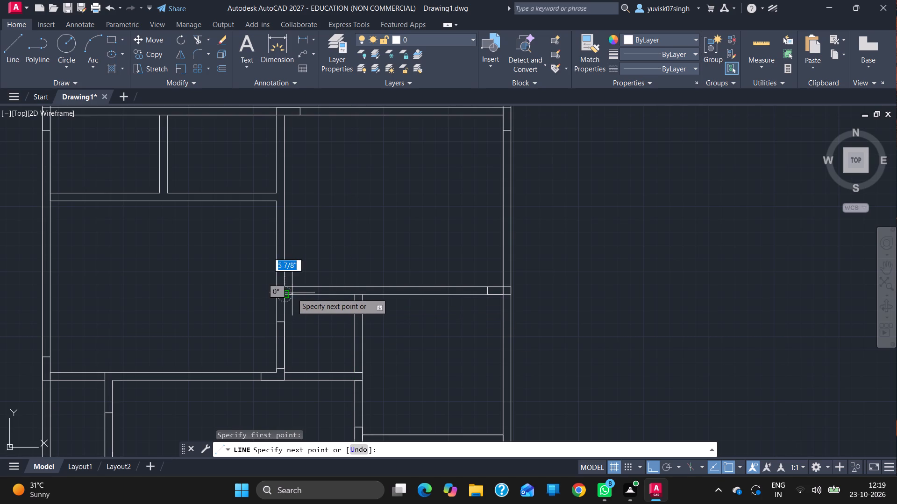
{"action": "left_click_drag", "start_coordinate": [292, 293], "coordinate": [294, 295]}
{"action": "key", "text": "5"}
{"action": "key", "text": "Return"}
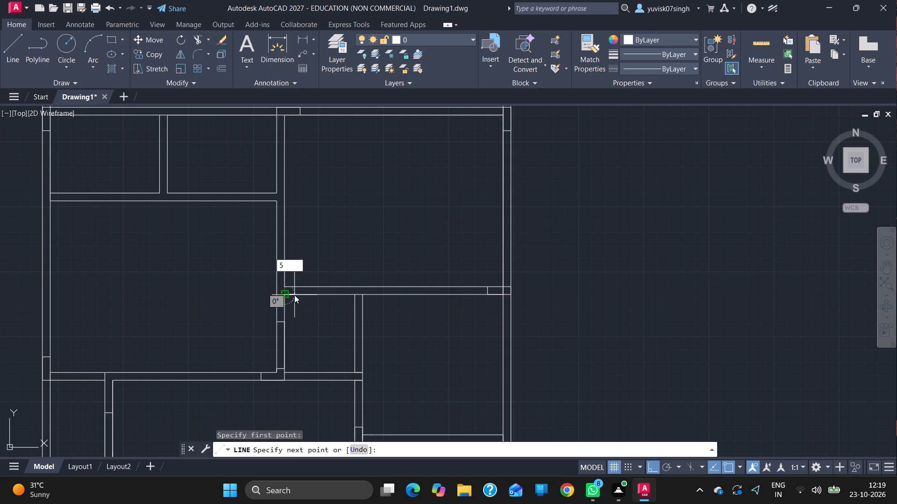
{"action": "left_click", "coordinate": [291, 287]}
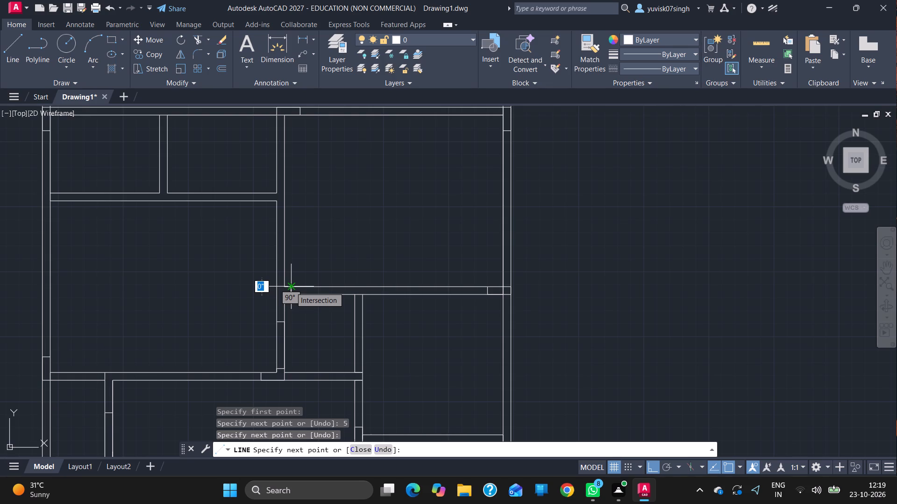
{"action": "key", "text": "Escape"}
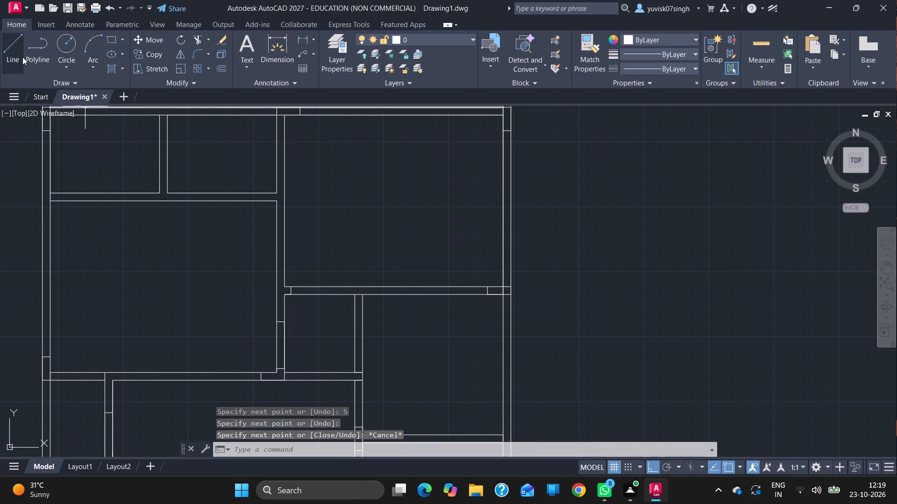
From the short partition's top-left corner, draw a line 9" left along the upper-right room's lower wall and up across that wall.
{"action": "left_click", "coordinate": [22, 57]}
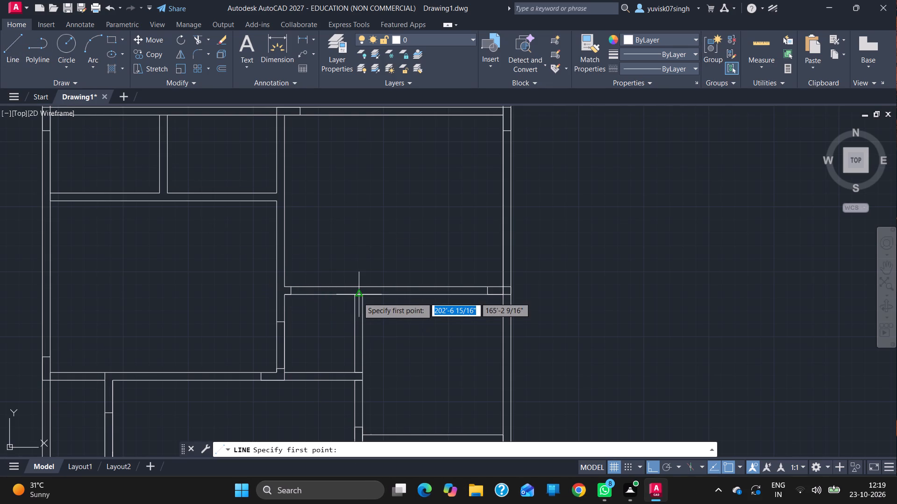
{"action": "left_click_drag", "start_coordinate": [353, 296], "coordinate": [343, 295]}
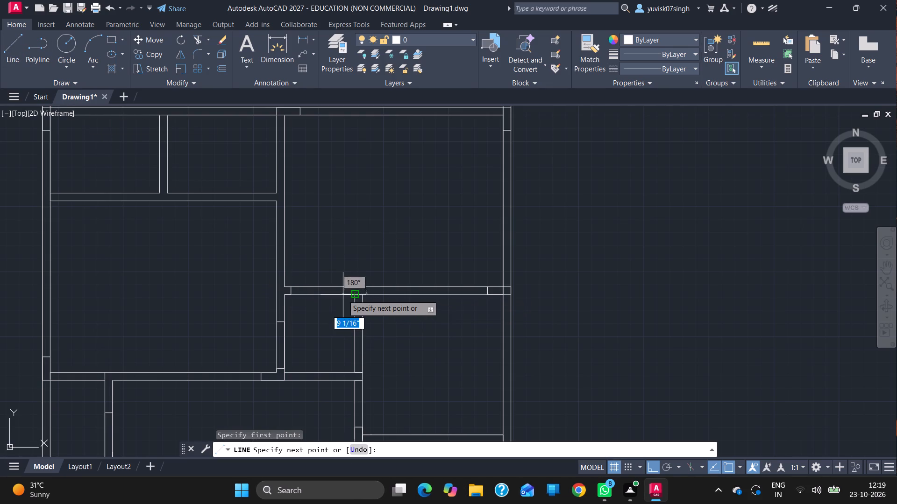
{"action": "left_click_drag", "start_coordinate": [343, 295], "coordinate": [345, 295]}
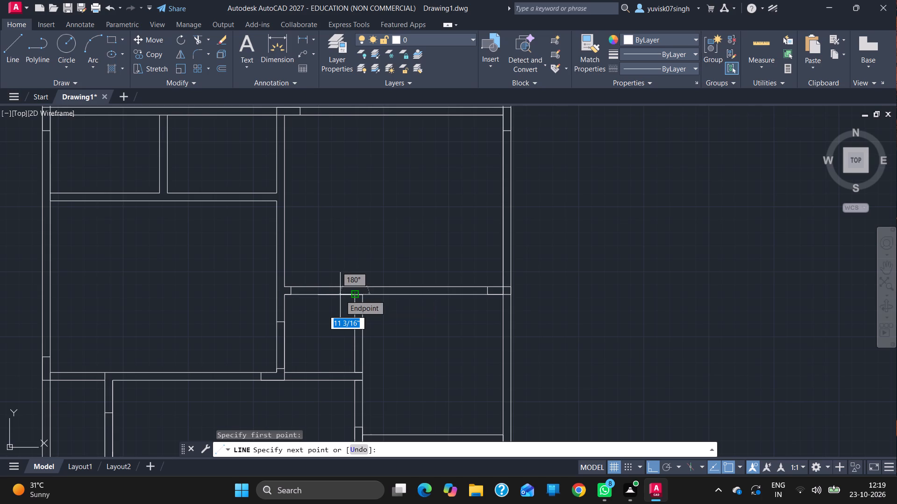
{"action": "key", "text": "9"}
{"action": "key", "text": "Return"}
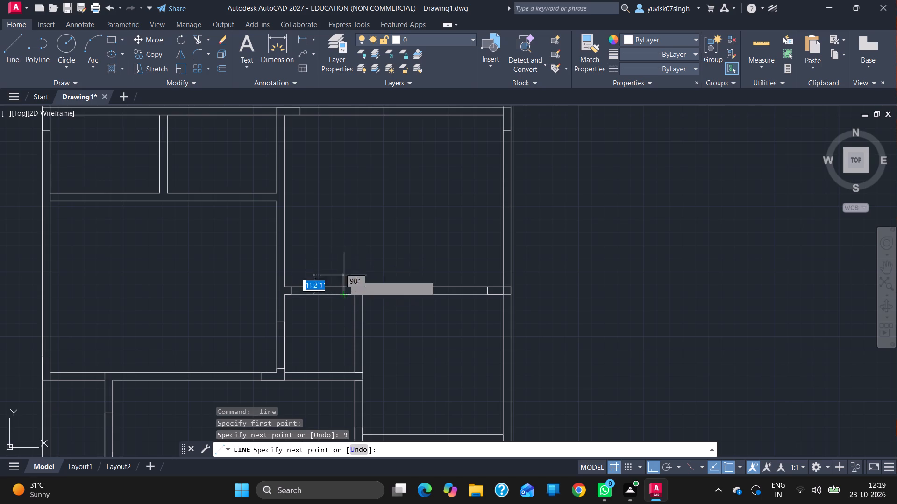
{"action": "left_click", "coordinate": [344, 286]}
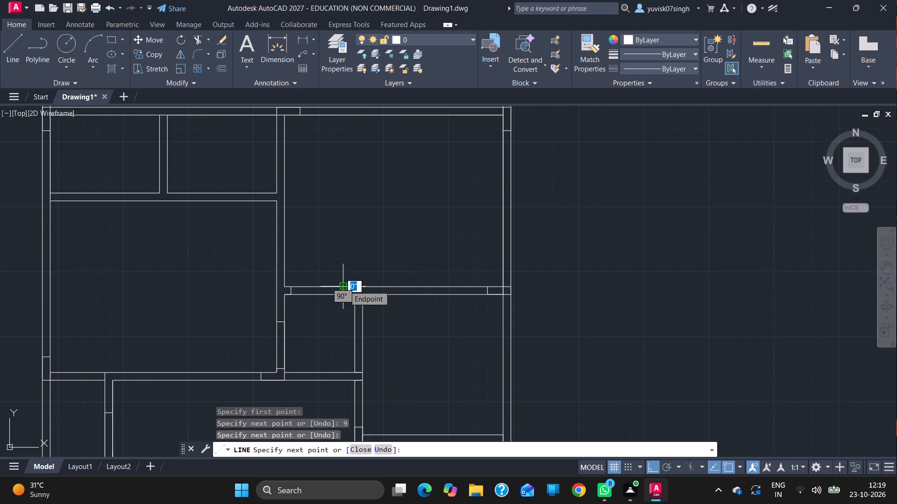
{"action": "key", "text": "Escape"}
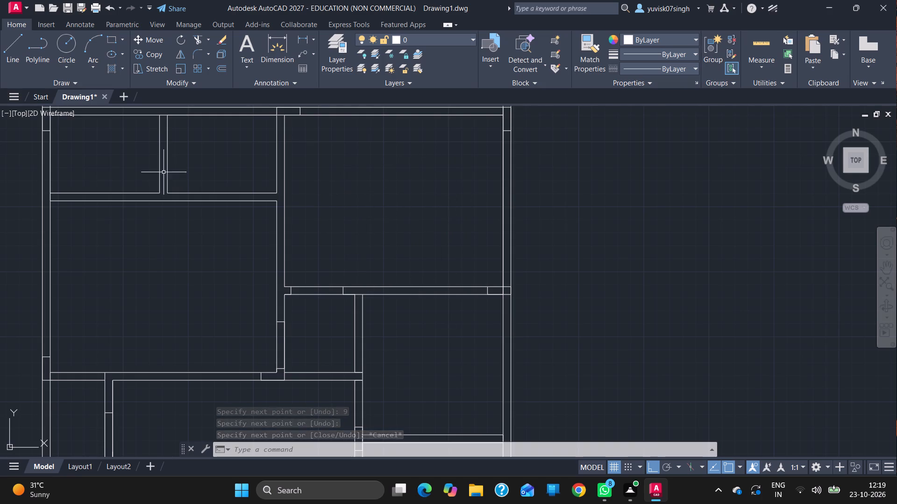
From the short partition's top-left corner, draw a line 5" down its left face and right across the partition.
{"action": "left_click", "coordinate": [8, 52]}
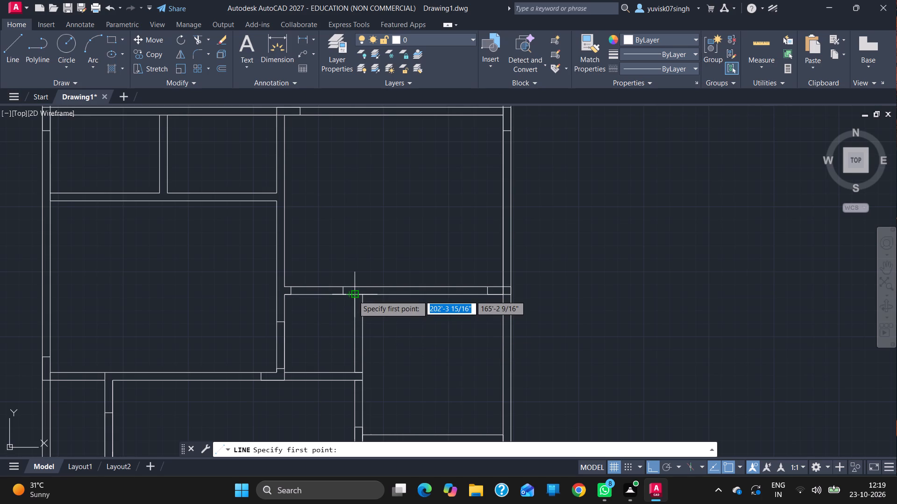
{"action": "left_click_drag", "start_coordinate": [353, 295], "coordinate": [355, 304]}
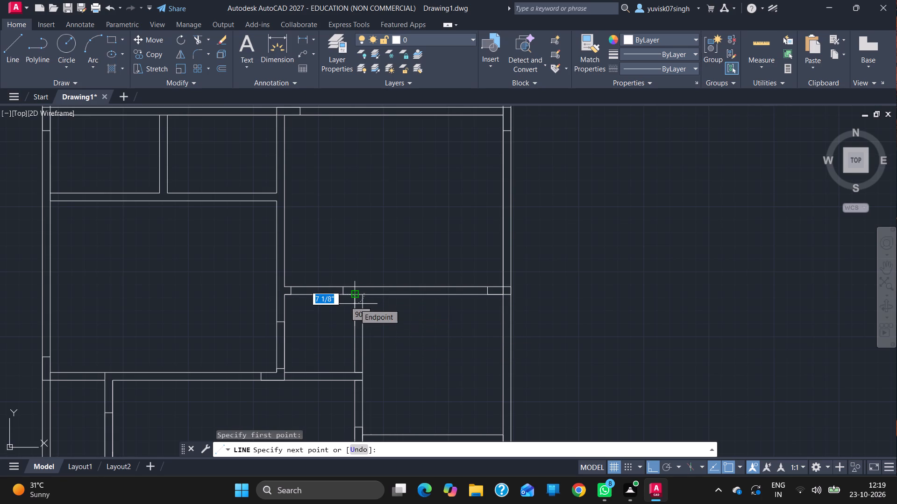
{"action": "key", "text": "5"}
{"action": "key", "text": "Return"}
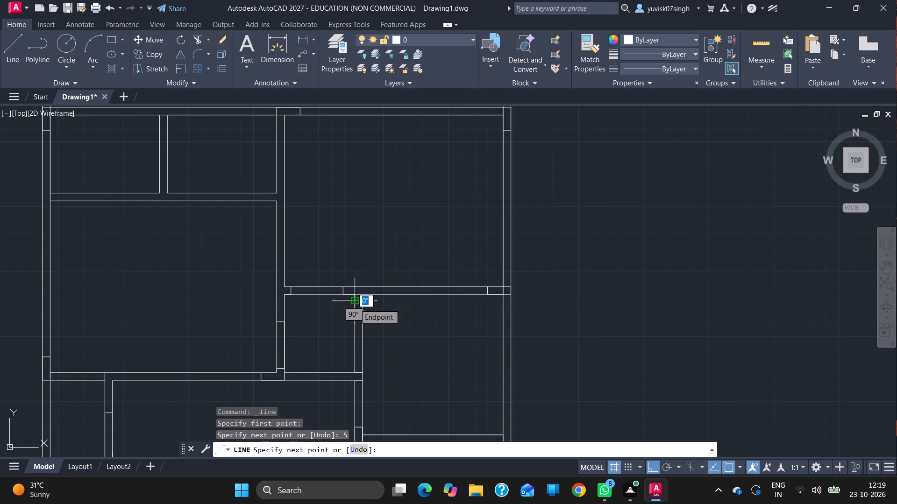
{"action": "left_click", "coordinate": [363, 302]}
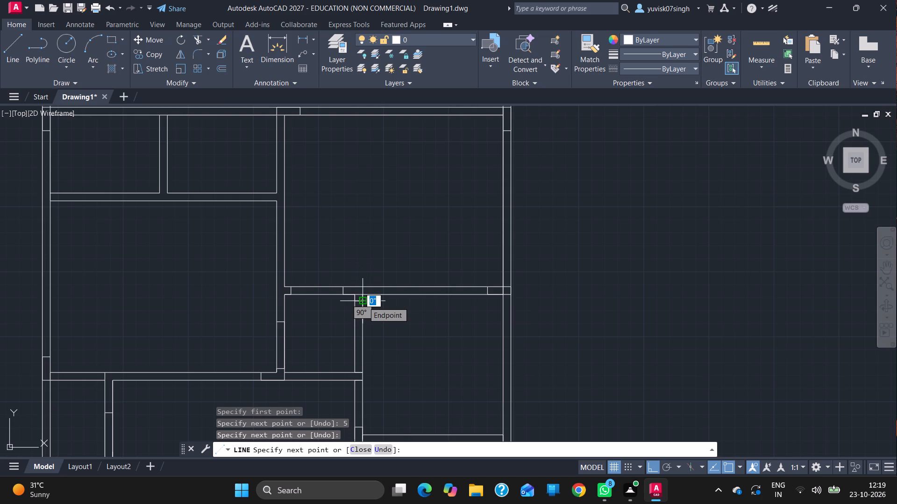
{"action": "key", "text": "Escape"}
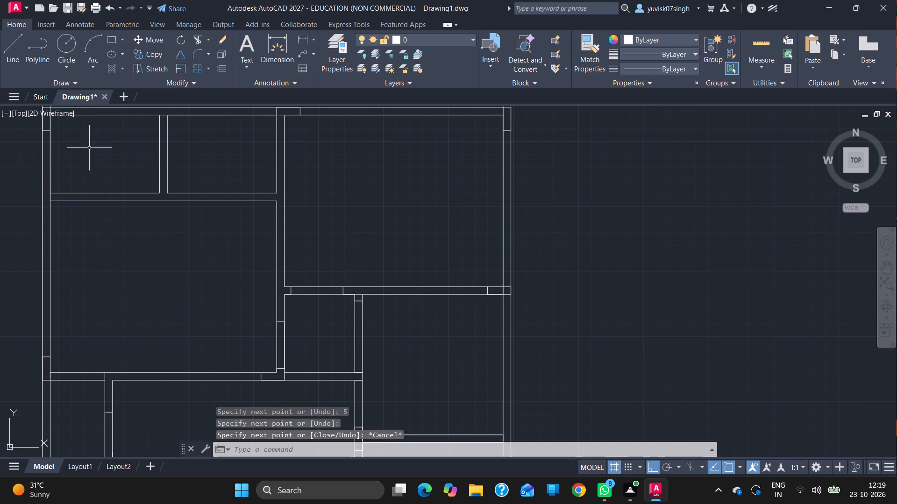
From the short partition's lower-left corner, draw a line 10" up its left face and right across the partition.
{"action": "left_click", "coordinate": [8, 57]}
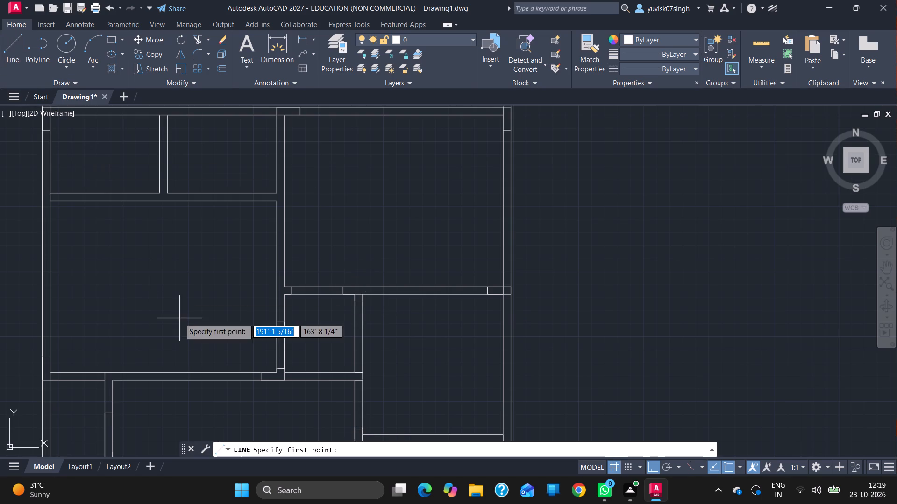
{"action": "left_click_drag", "start_coordinate": [354, 371], "coordinate": [354, 366]}
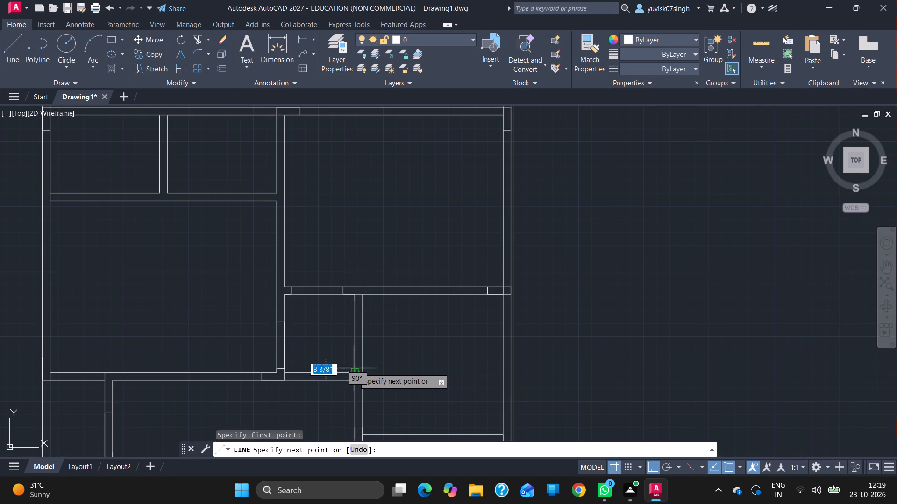
{"action": "left_click_drag", "start_coordinate": [354, 366], "coordinate": [355, 360]}
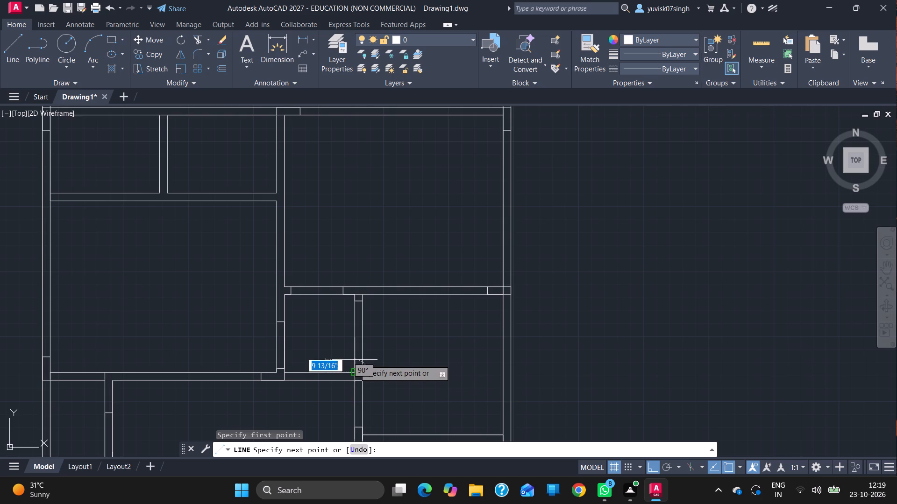
{"action": "left_click_drag", "start_coordinate": [355, 360], "coordinate": [355, 359]}
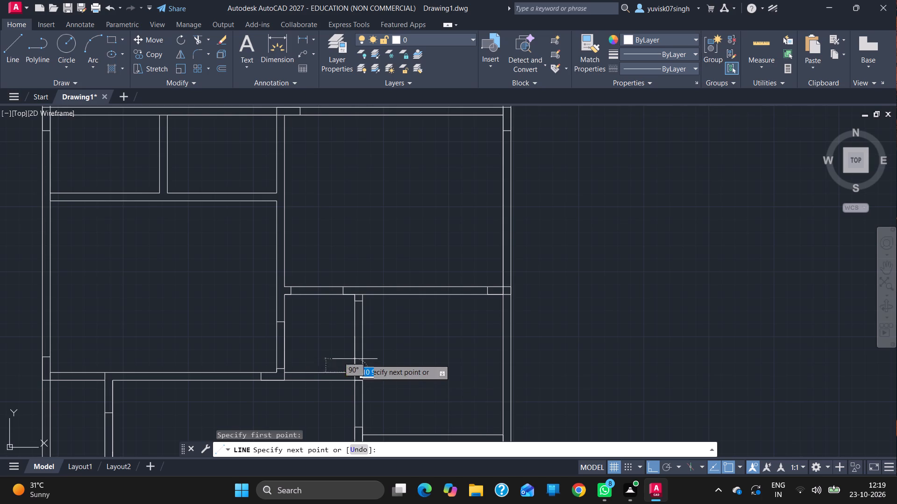
{"action": "left_click_drag", "start_coordinate": [355, 359], "coordinate": [355, 357]}
{"action": "key", "text": "1"}
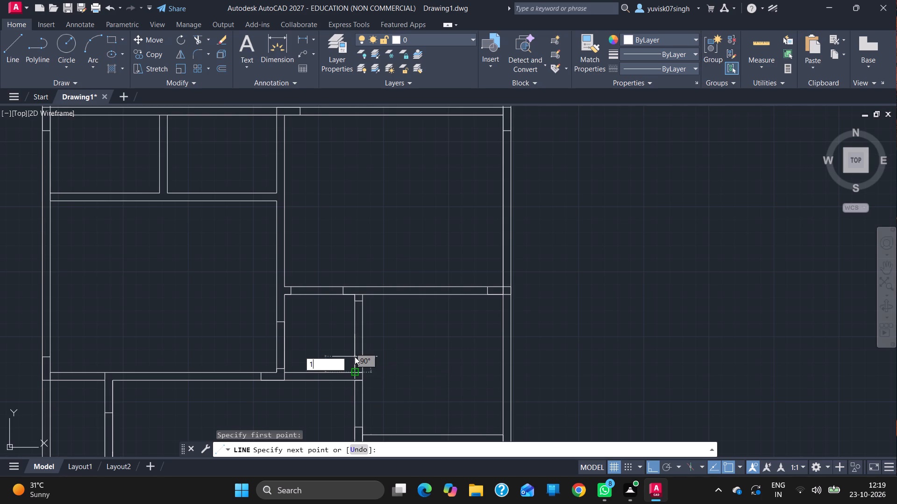
{"action": "key", "text": "0"}
{"action": "key", "text": "Return"}
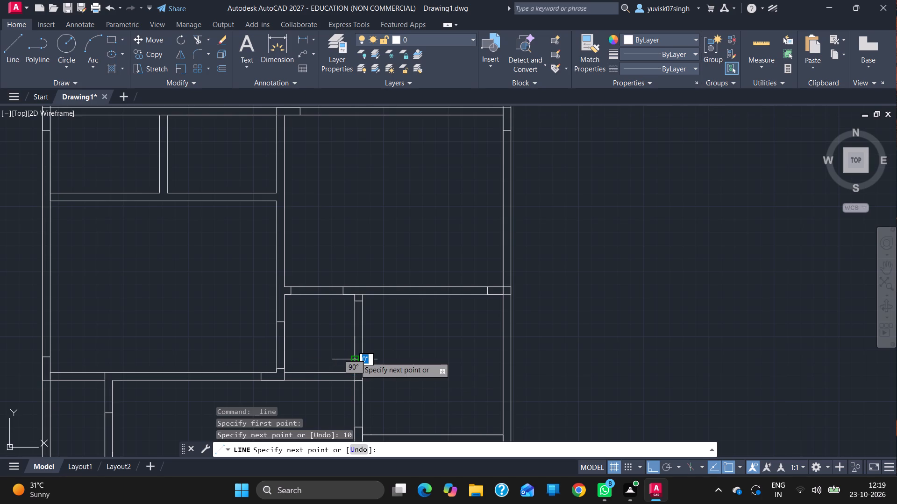
{"action": "left_click", "coordinate": [363, 359]}
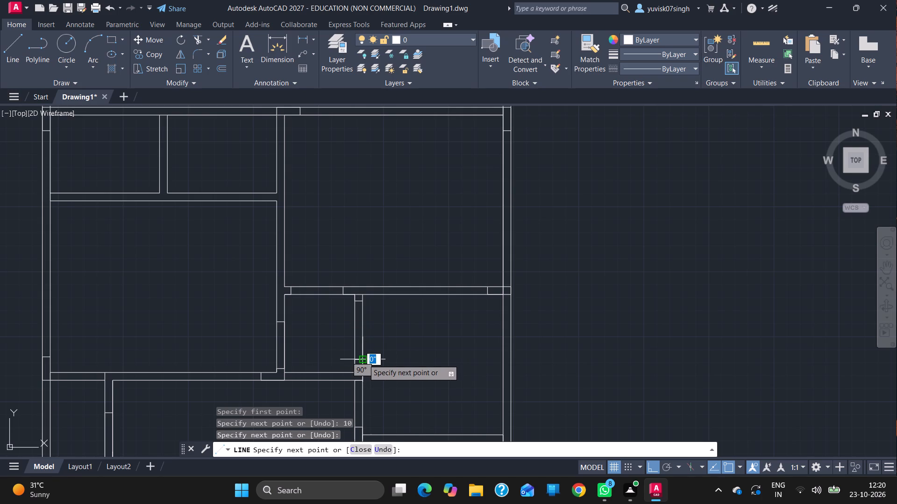
{"action": "key", "text": "Escape"}
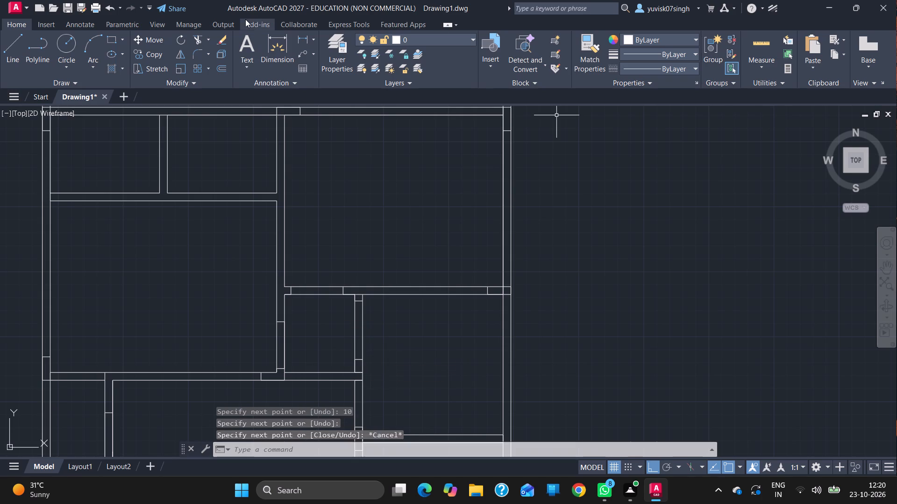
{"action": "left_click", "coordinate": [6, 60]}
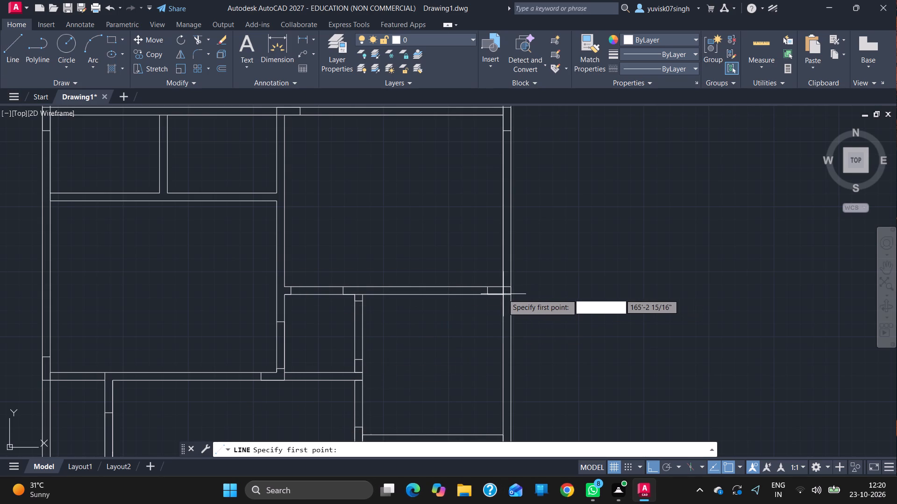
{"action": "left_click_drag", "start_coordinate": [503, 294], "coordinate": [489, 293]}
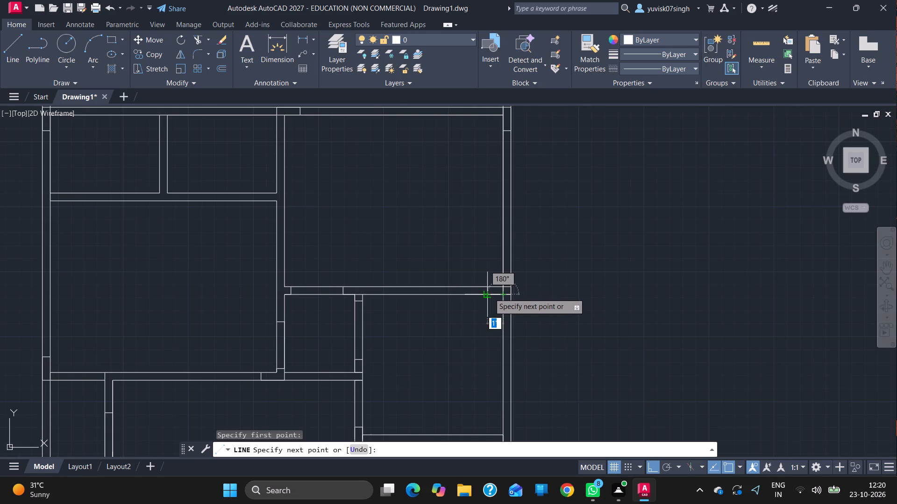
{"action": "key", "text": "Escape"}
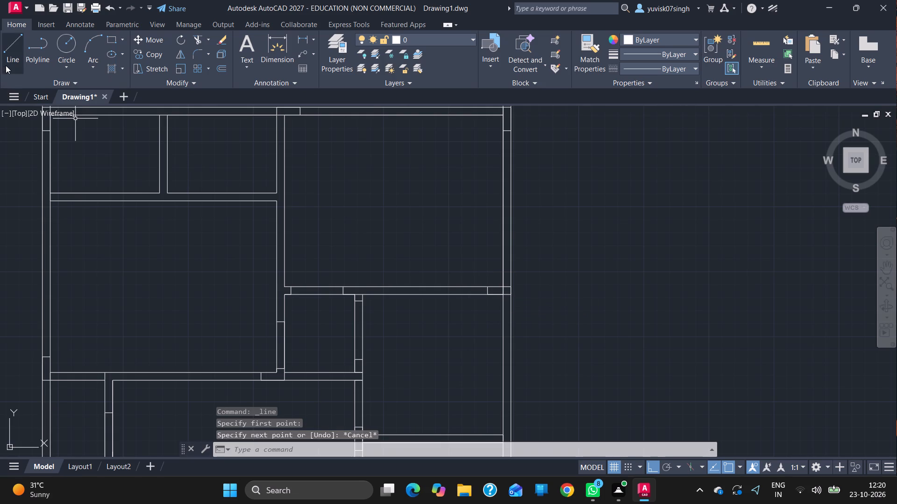
From the short partition's top-right corner, draw a line 1' right along the upper-right room's lower wall and up across that wall.
{"action": "left_click", "coordinate": [7, 63]}
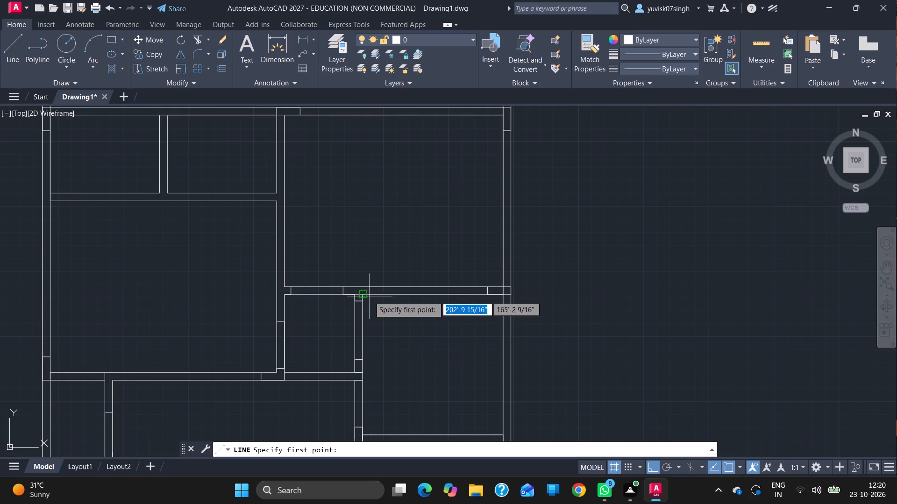
{"action": "left_click_drag", "start_coordinate": [363, 295], "coordinate": [381, 296]}
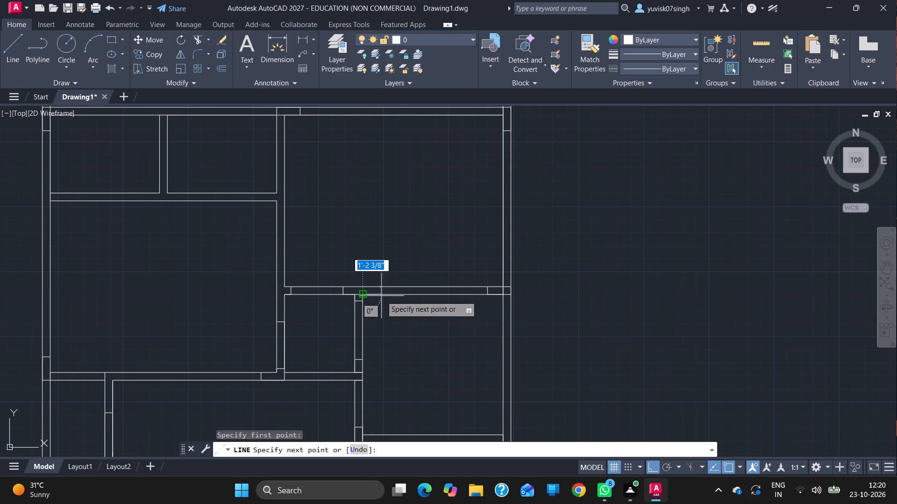
{"action": "key", "text": "1"}
{"action": "key", "text": "apostrophe"}
{"action": "key", "text": "Return"}
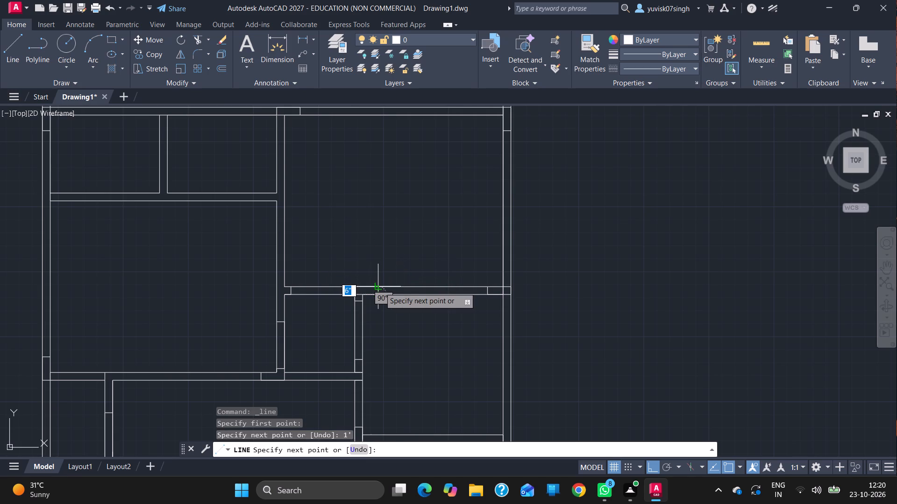
{"action": "left_click", "coordinate": [380, 287]}
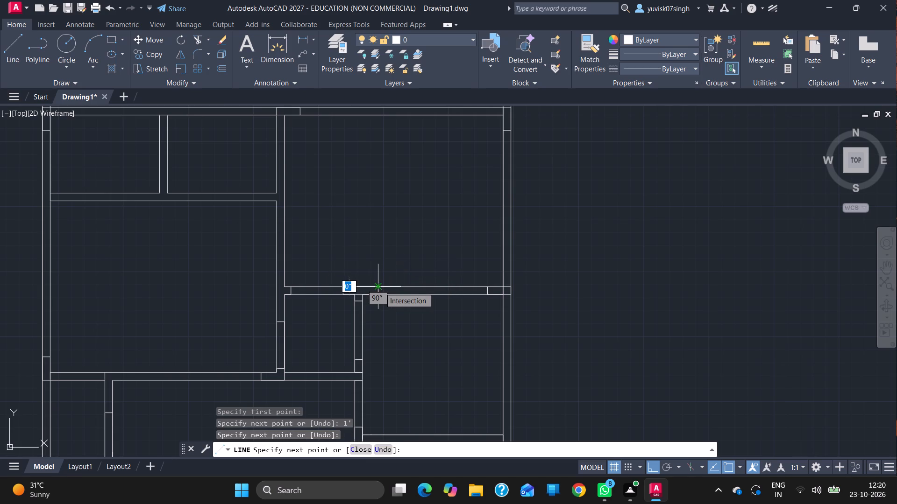
{"action": "key", "text": "Escape"}
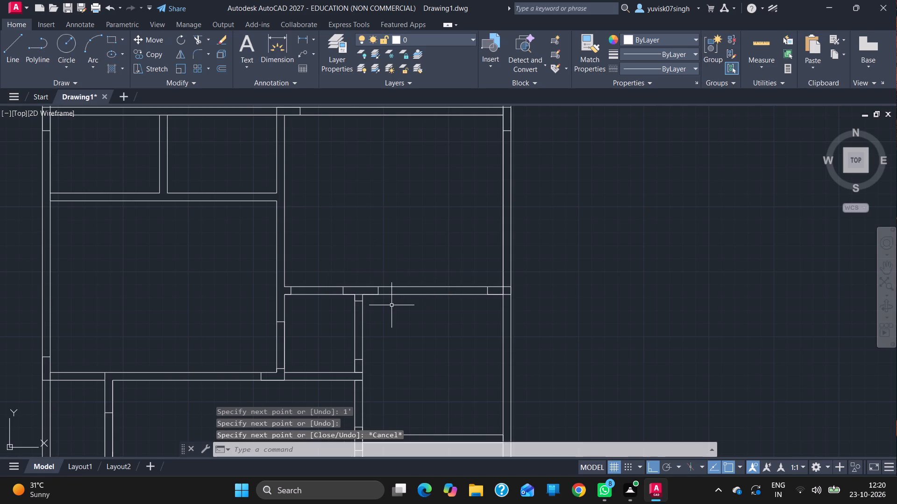
Trim the wall line at the short partition's top and one face line of each marked opening around the small passage.
{"action": "type", "text": "tr"}
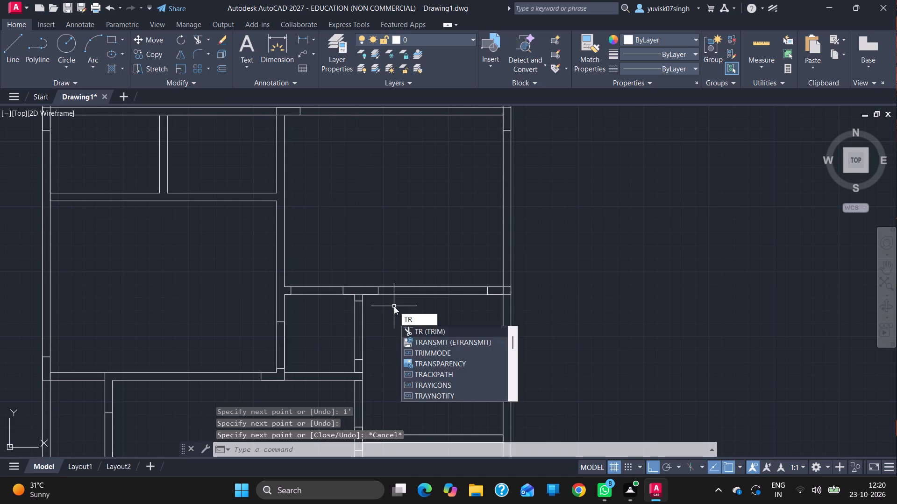
{"action": "key", "text": "Return"}
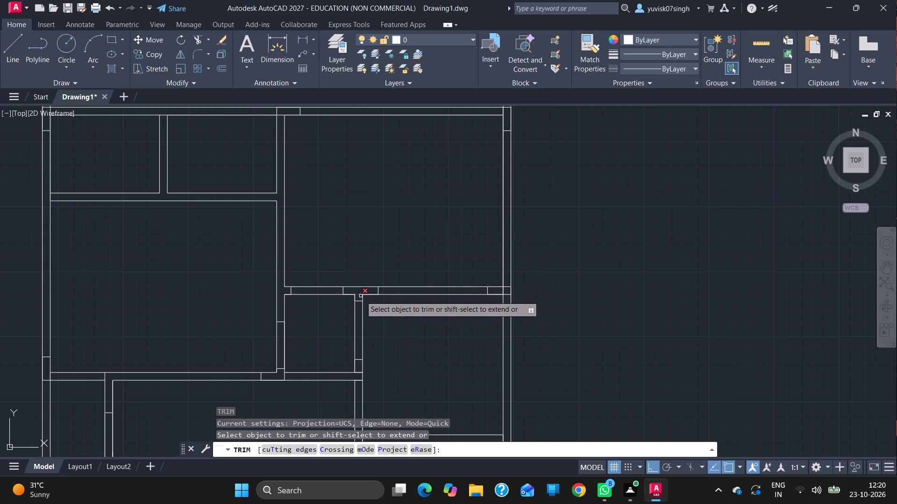
{"action": "left_click", "coordinate": [361, 296]}
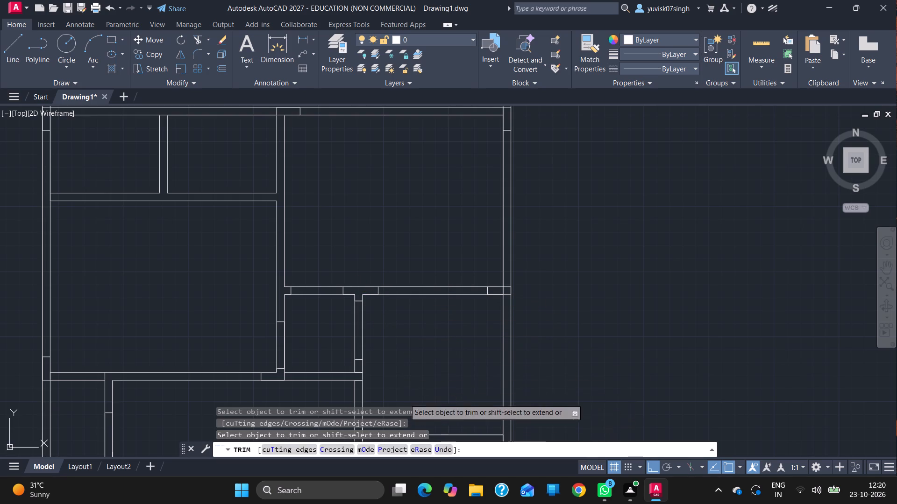
{"action": "left_click", "coordinate": [306, 284]}
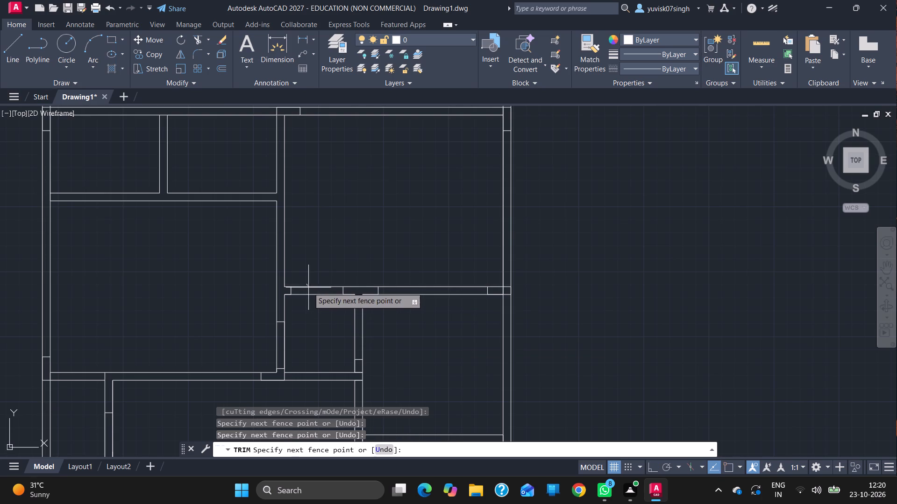
{"action": "left_click", "coordinate": [308, 288]}
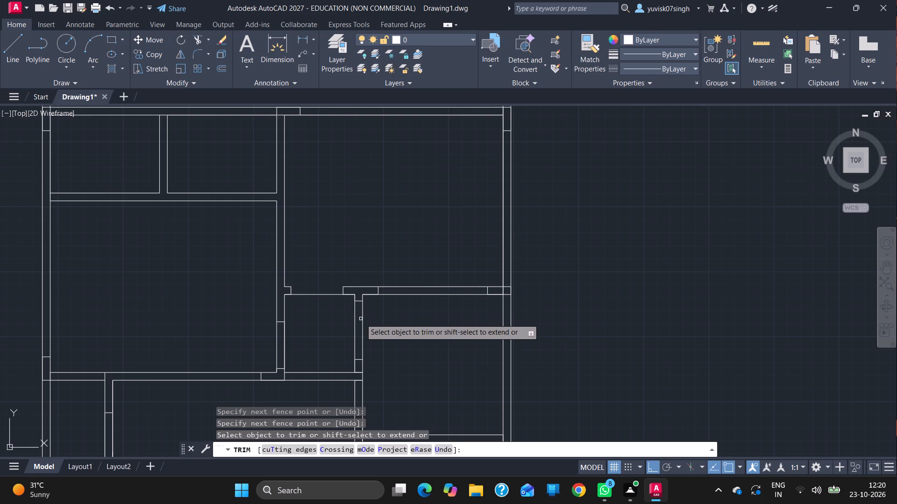
{"action": "left_click", "coordinate": [362, 321]}
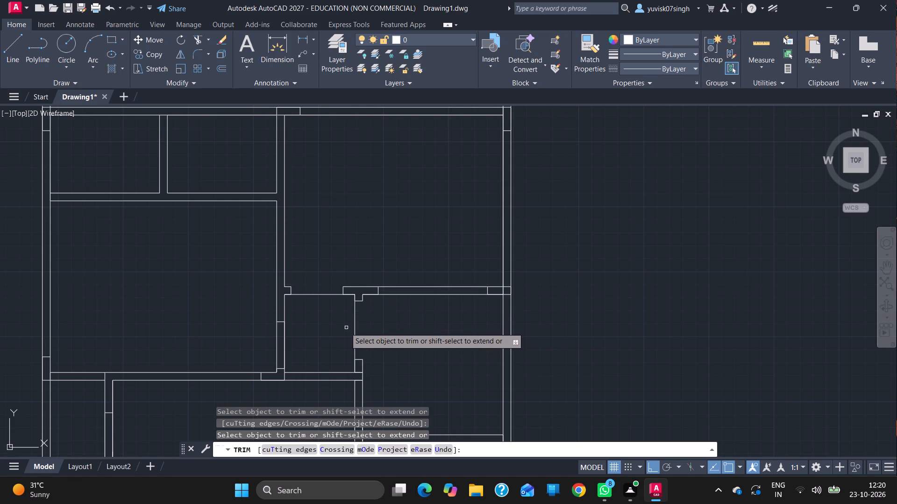
{"action": "left_click", "coordinate": [277, 343]}
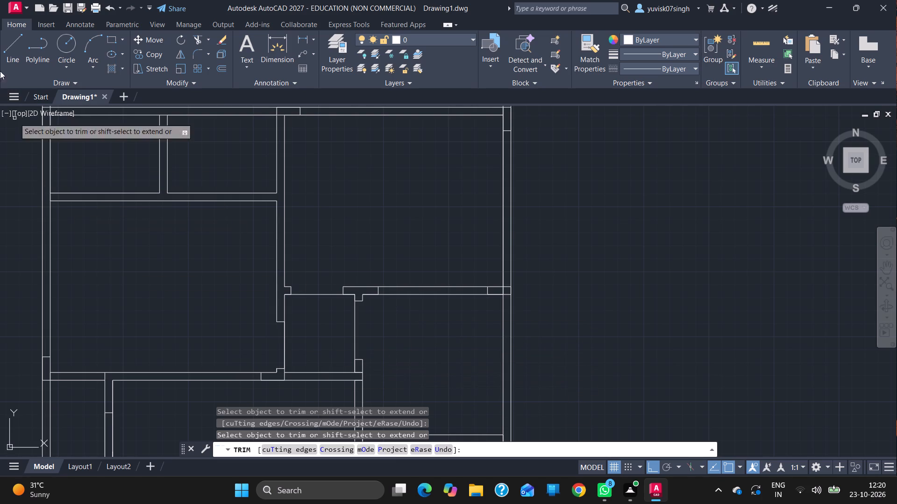
Draw a short horizontal line across the lower end of the large left room's right wall, joining its two faces.
{"action": "left_click", "coordinate": [5, 53]}
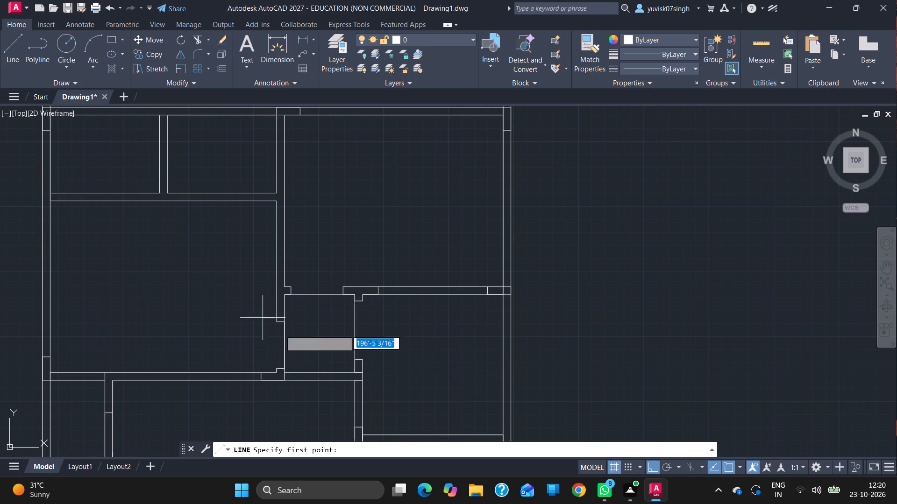
{"action": "left_click_drag", "start_coordinate": [288, 373], "coordinate": [281, 373]}
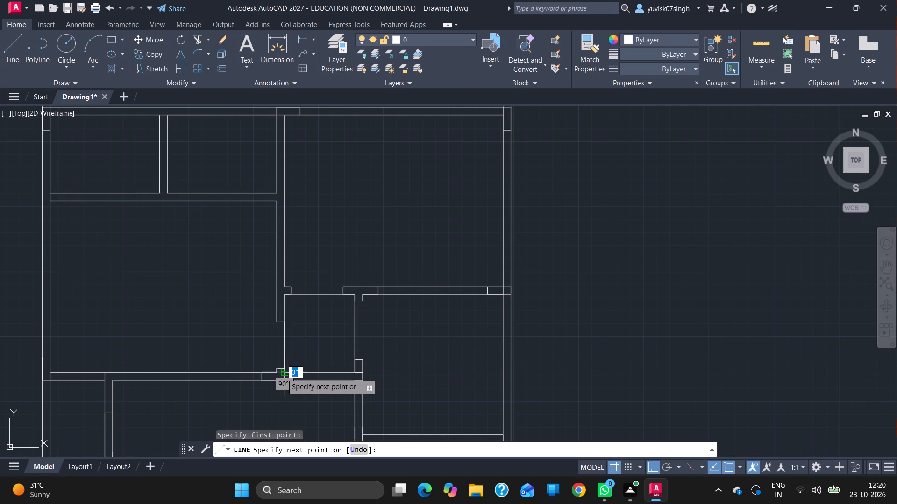
{"action": "left_click_drag", "start_coordinate": [281, 373], "coordinate": [278, 373]}
{"action": "left_click", "coordinate": [278, 373]}
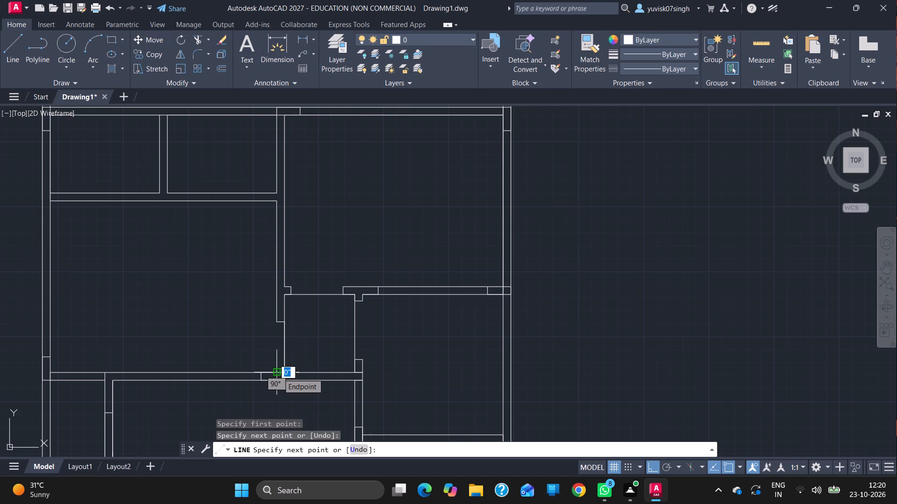
{"action": "key", "text": "Escape"}
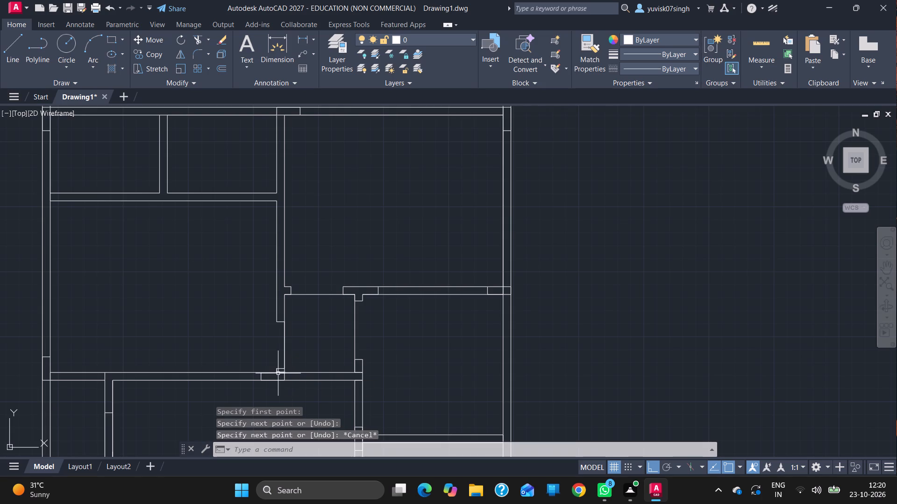
Mark a 4' opening across the left wall of the room directly above the staircase, starting 2' below that wall's column.
{"action": "left_click", "coordinate": [887, 265]}
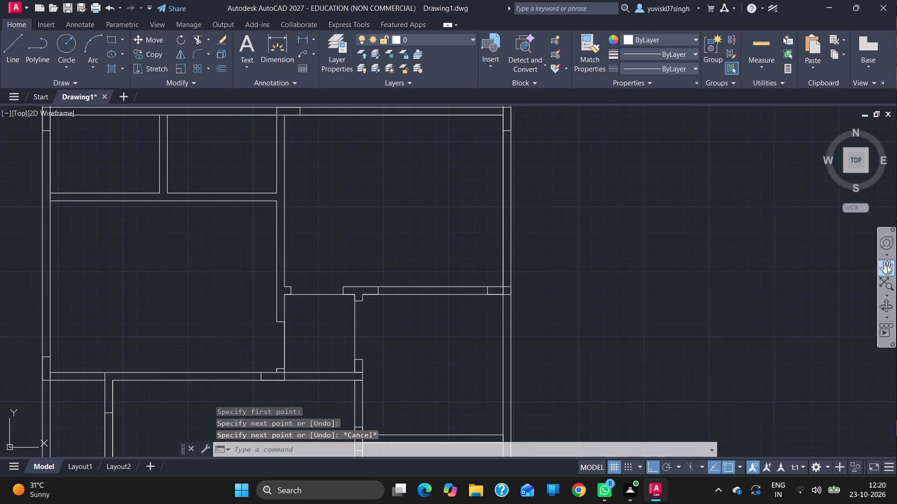
{"action": "left_click_drag", "start_coordinate": [550, 380], "coordinate": [529, 187]}
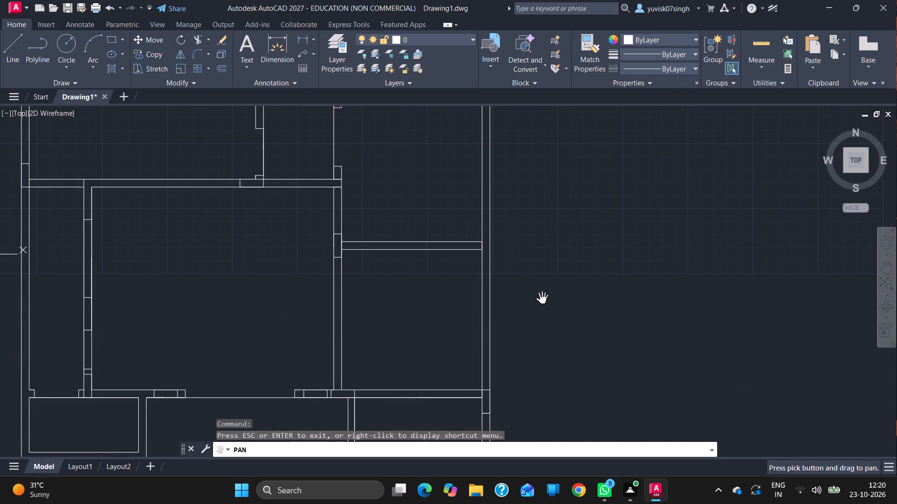
{"action": "left_click_drag", "start_coordinate": [542, 299], "coordinate": [523, 193]}
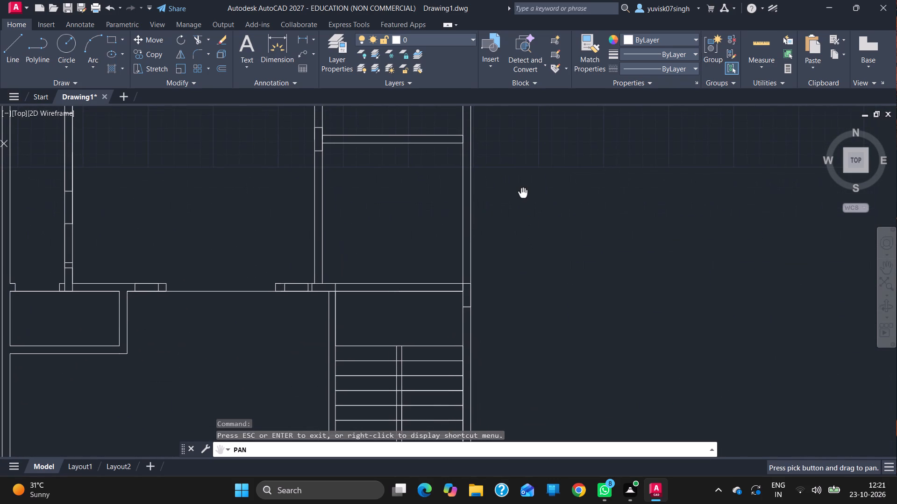
{"action": "left_click_drag", "start_coordinate": [523, 193], "coordinate": [515, 148]}
{"action": "left_click_drag", "start_coordinate": [518, 188], "coordinate": [518, 253]}
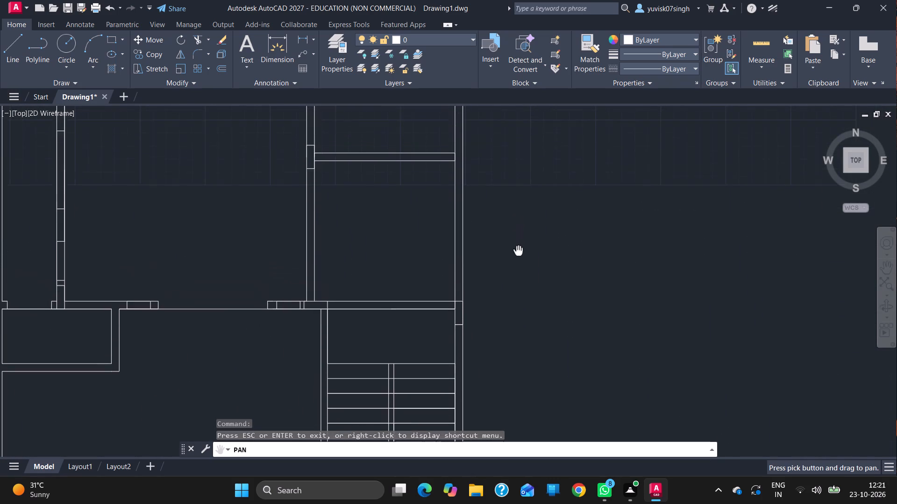
{"action": "left_click_drag", "start_coordinate": [518, 253], "coordinate": [526, 296]}
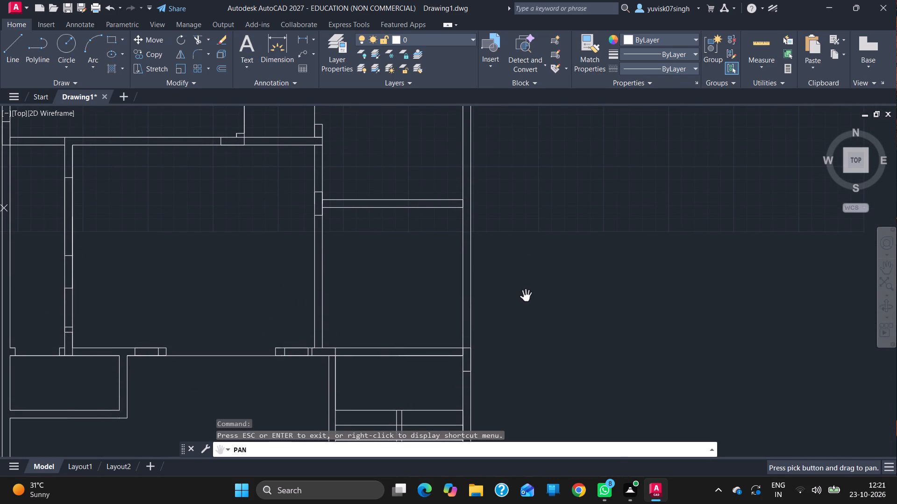
{"action": "key", "text": "Escape"}
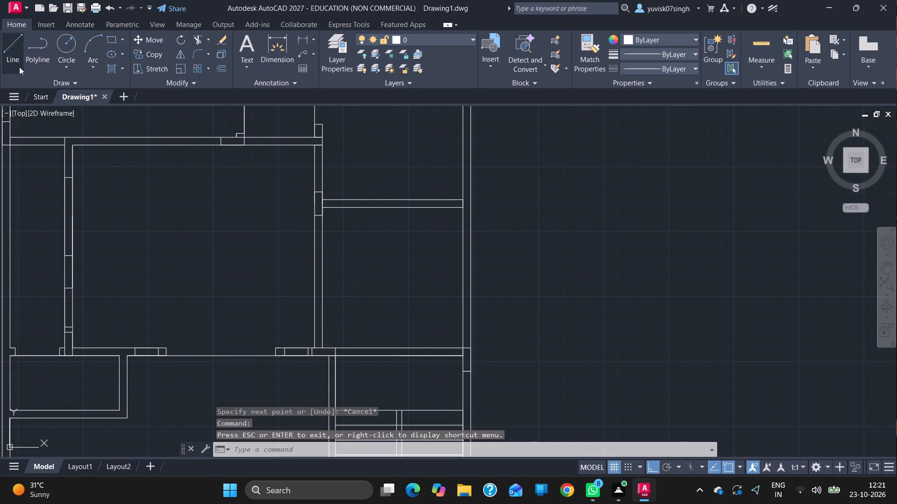
{"action": "left_click", "coordinate": [19, 67]}
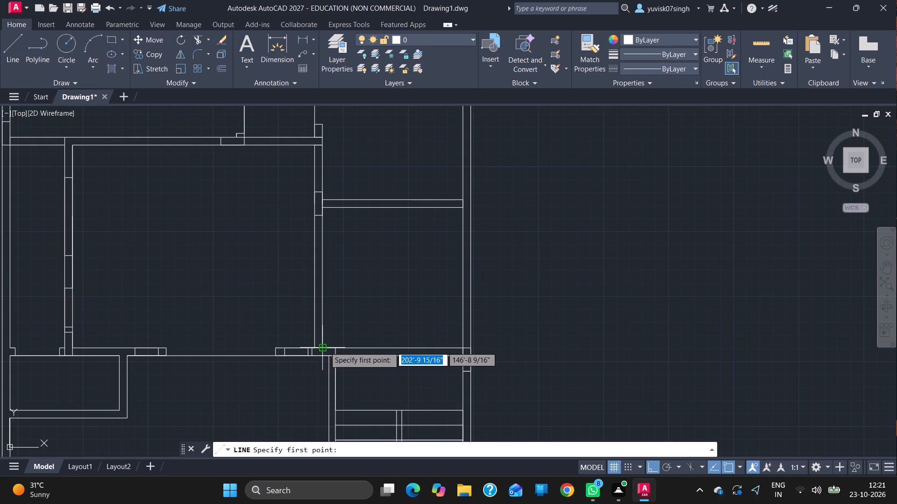
{"action": "left_click_drag", "start_coordinate": [325, 347], "coordinate": [323, 203]}
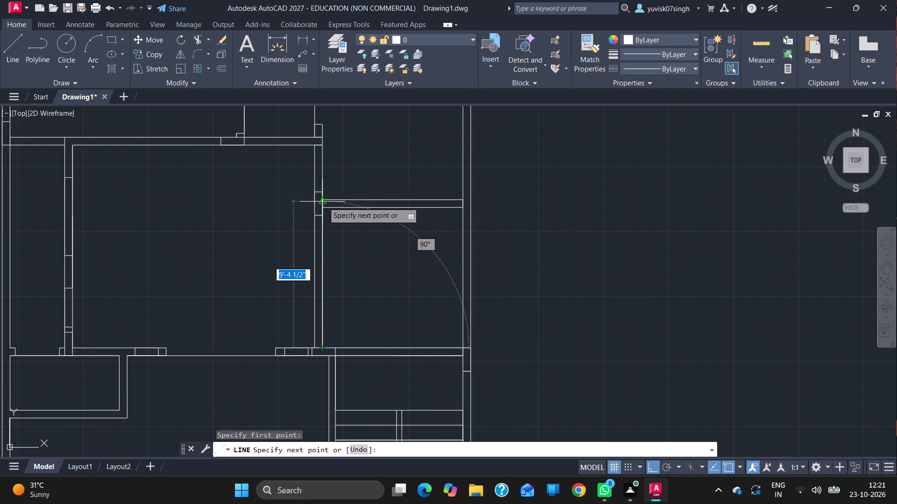
{"action": "left_click_drag", "start_coordinate": [323, 203], "coordinate": [325, 215]}
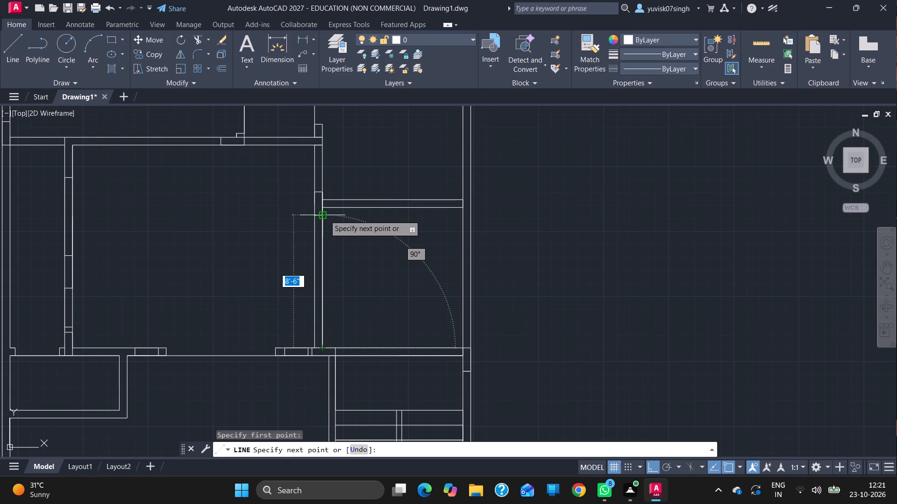
{"action": "left_click", "coordinate": [325, 215]}
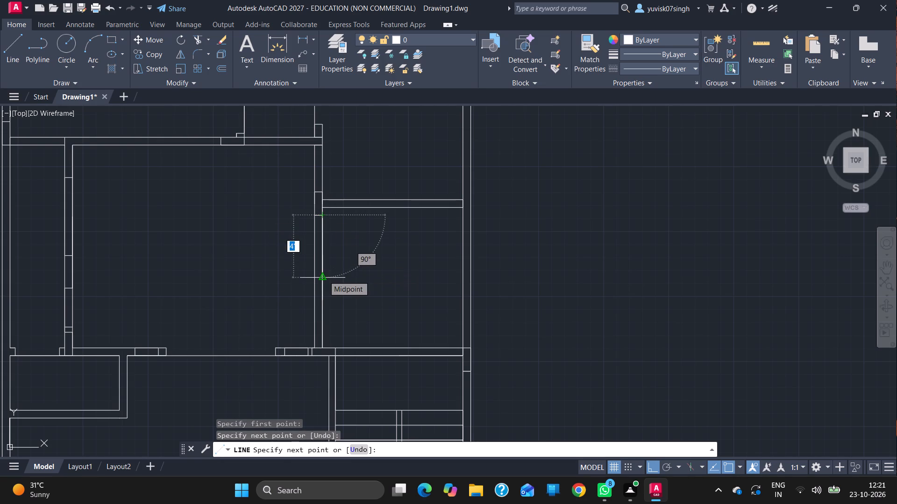
{"action": "left_click", "coordinate": [324, 276]}
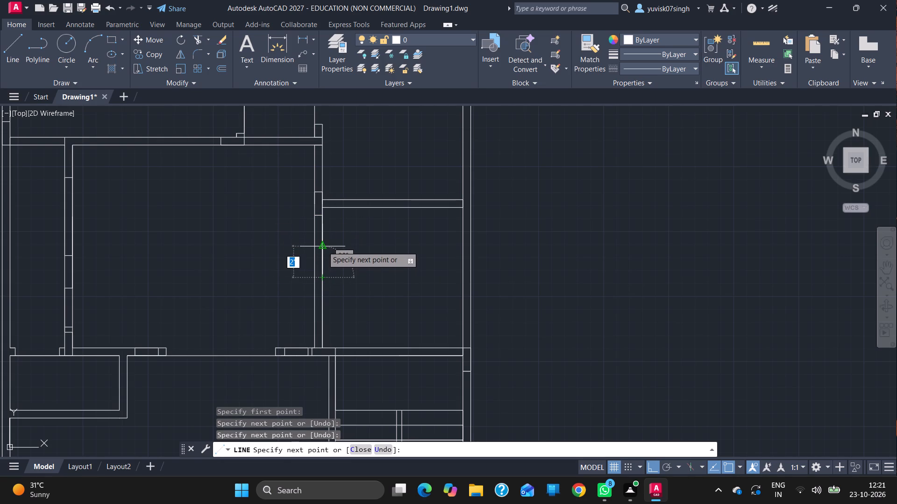
{"action": "left_click_drag", "start_coordinate": [323, 246], "coordinate": [314, 246]}
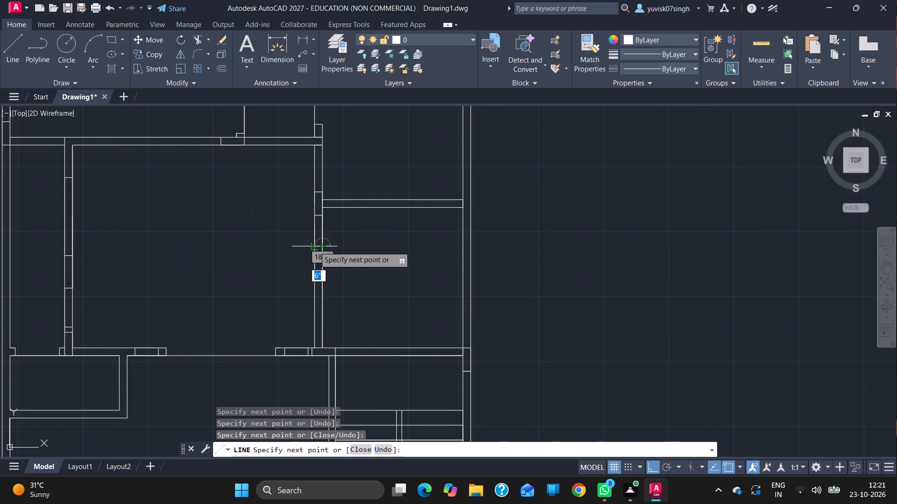
{"action": "left_click_drag", "start_coordinate": [314, 246], "coordinate": [313, 301]}
{"action": "type", "text": "4'"}
{"action": "key", "text": "Return"}
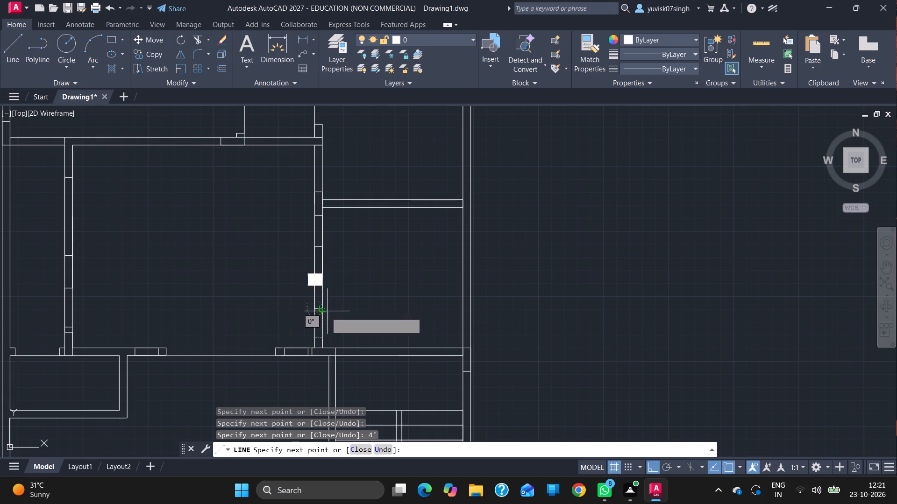
{"action": "left_click", "coordinate": [326, 309]}
{"action": "key", "text": "Escape"}
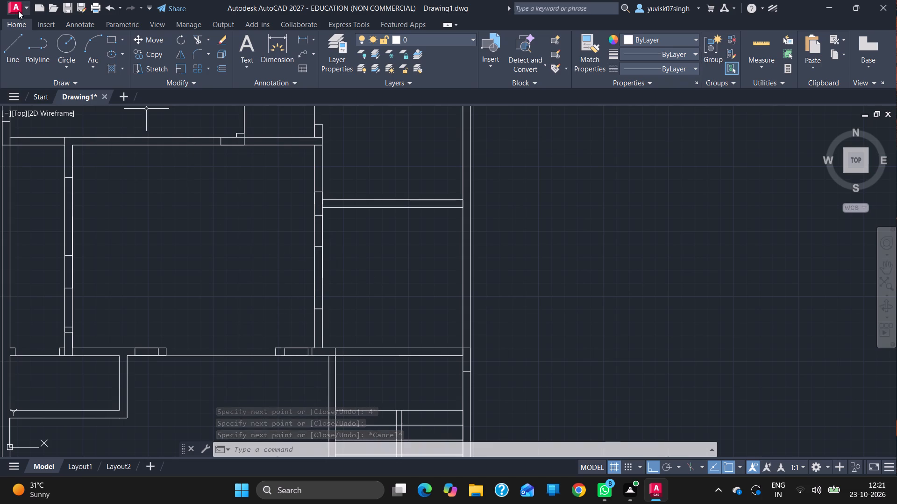
Mark a 3' opening centred in the upper wall of that room, starting 1'6" left of the wall's midpoint, with lines across both ends.
{"action": "left_click", "coordinate": [19, 35]}
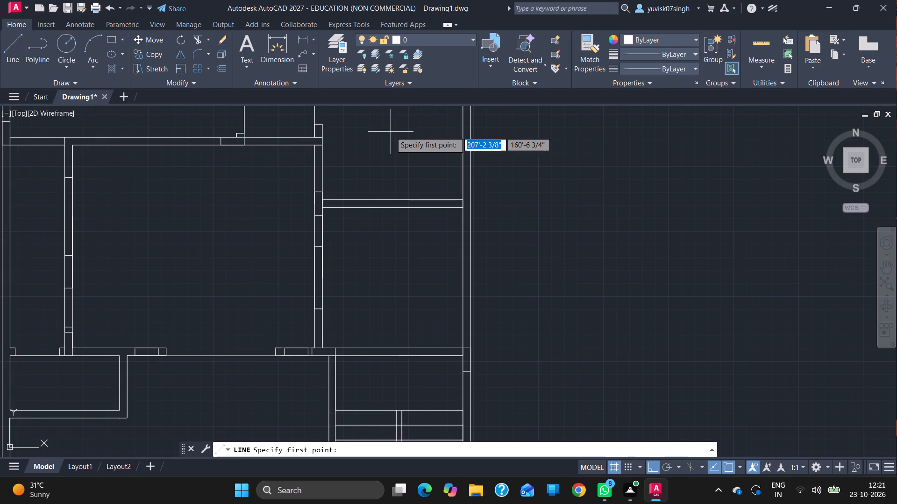
{"action": "left_click", "coordinate": [325, 197]}
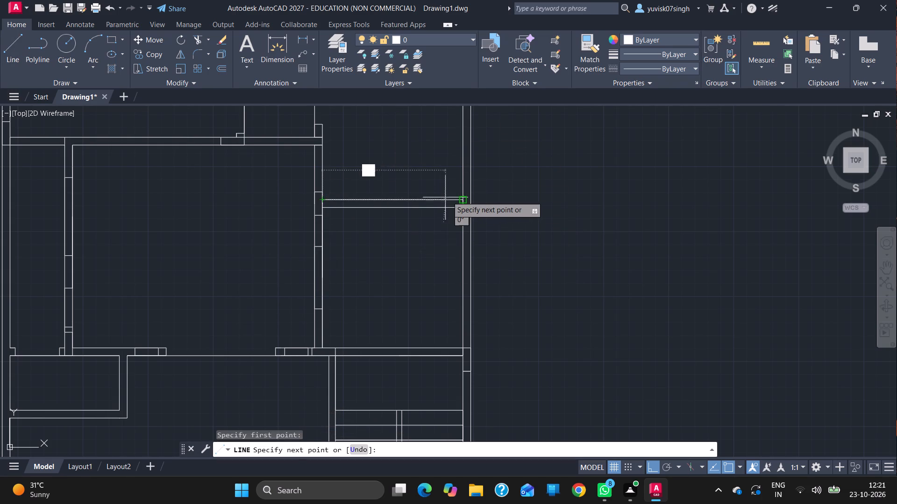
{"action": "left_click", "coordinate": [462, 198]}
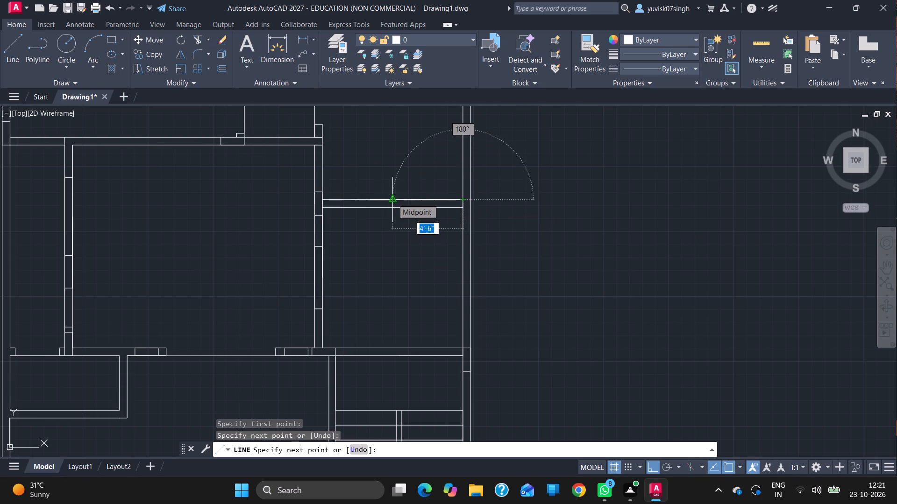
{"action": "left_click", "coordinate": [392, 199]}
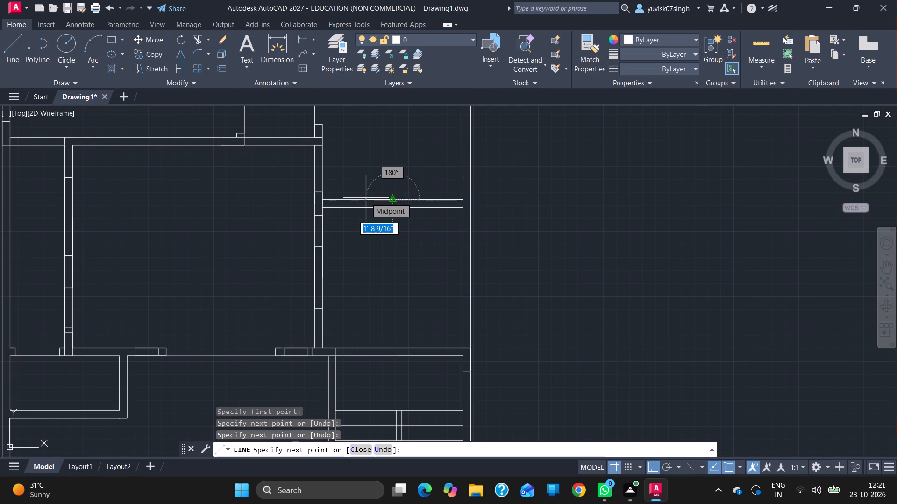
{"action": "type", "text": "1'6"}
{"action": "key", "text": "Return"}
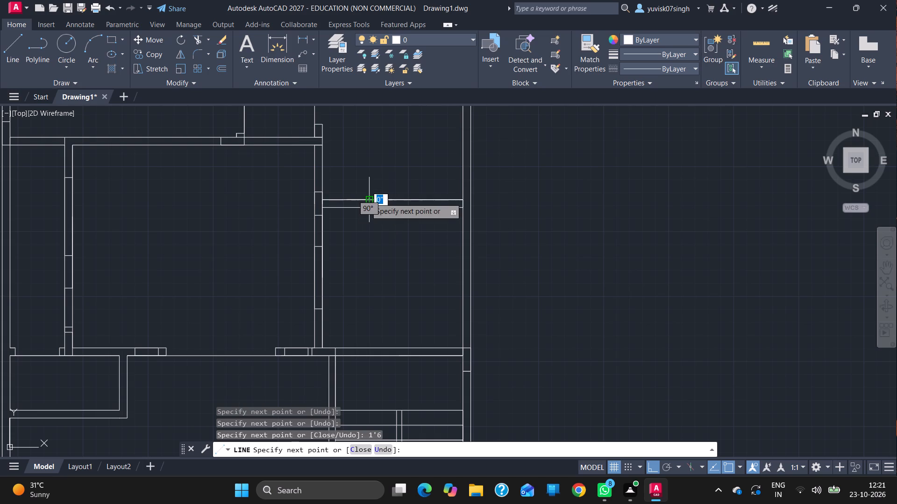
{"action": "left_click_drag", "start_coordinate": [368, 210], "coordinate": [396, 212]}
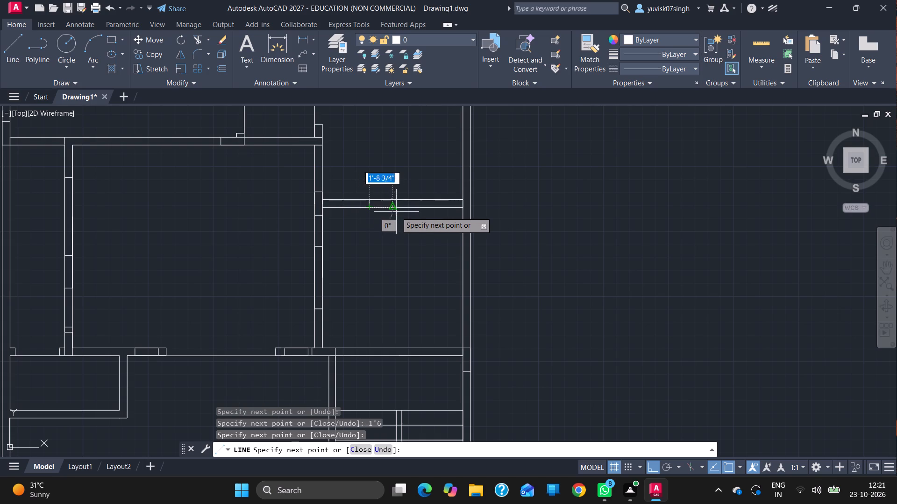
{"action": "left_click_drag", "start_coordinate": [396, 212], "coordinate": [407, 210]}
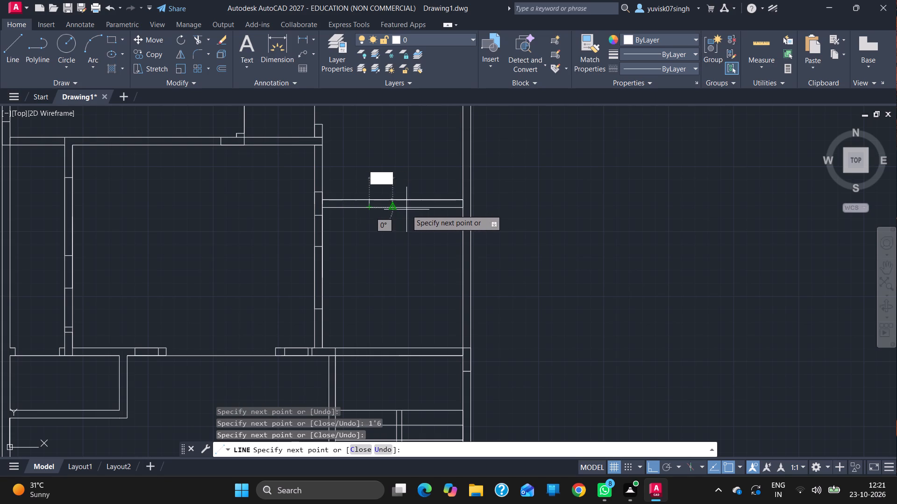
{"action": "left_click_drag", "start_coordinate": [407, 210], "coordinate": [408, 210]}
{"action": "type", "text": "3'"}
{"action": "key", "text": "Return"}
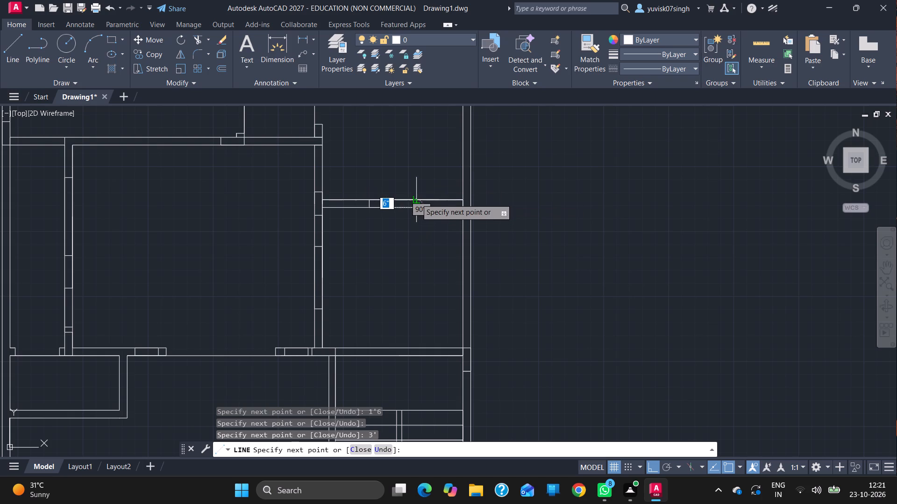
{"action": "left_click", "coordinate": [416, 199]}
{"action": "key", "text": "Escape"}
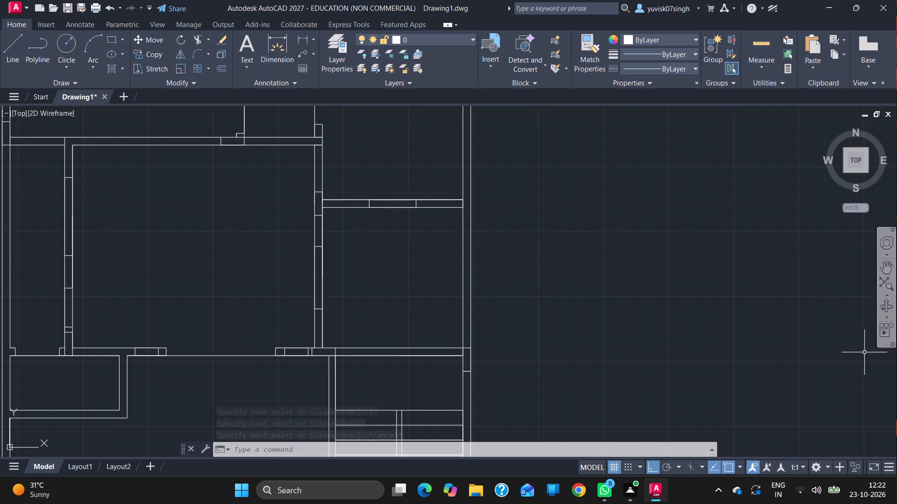
Mark a 2' opening in the upper wall of the top-right room, starting 3" from its right wall, with lines across both ends.
{"action": "left_click", "coordinate": [880, 269]}
{"action": "left_click_drag", "start_coordinate": [674, 266], "coordinate": [683, 292]}
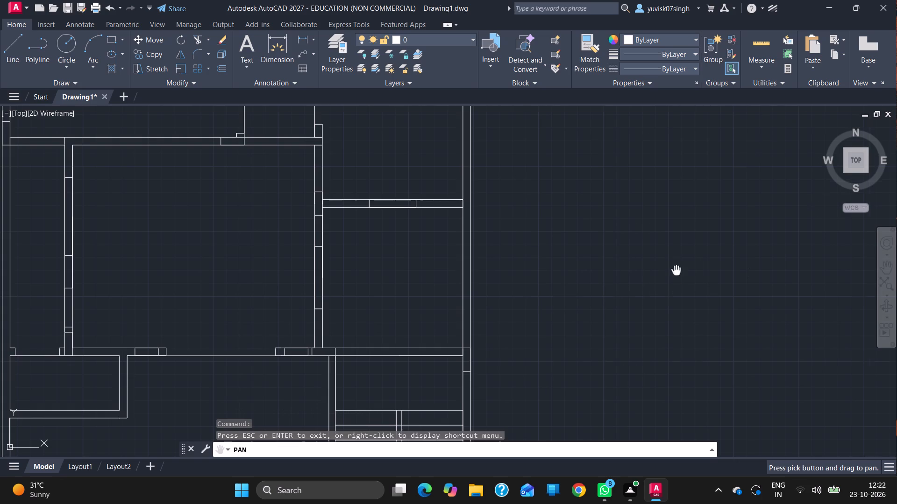
{"action": "left_click_drag", "start_coordinate": [683, 292], "coordinate": [691, 331]}
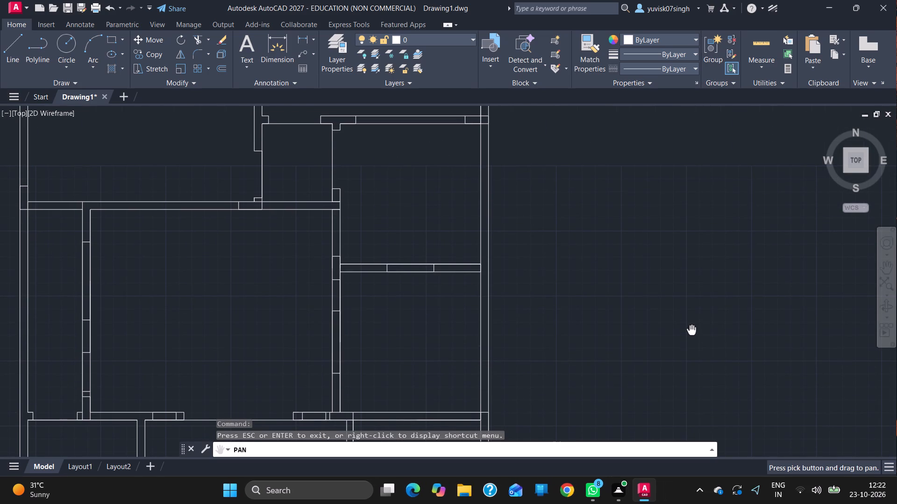
{"action": "left_click_drag", "start_coordinate": [691, 331], "coordinate": [690, 344]}
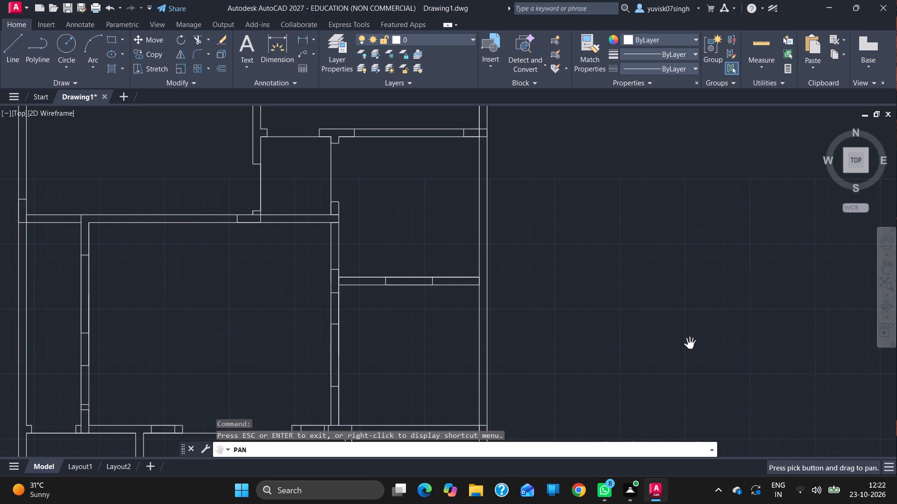
{"action": "left_click_drag", "start_coordinate": [592, 281], "coordinate": [596, 348]}
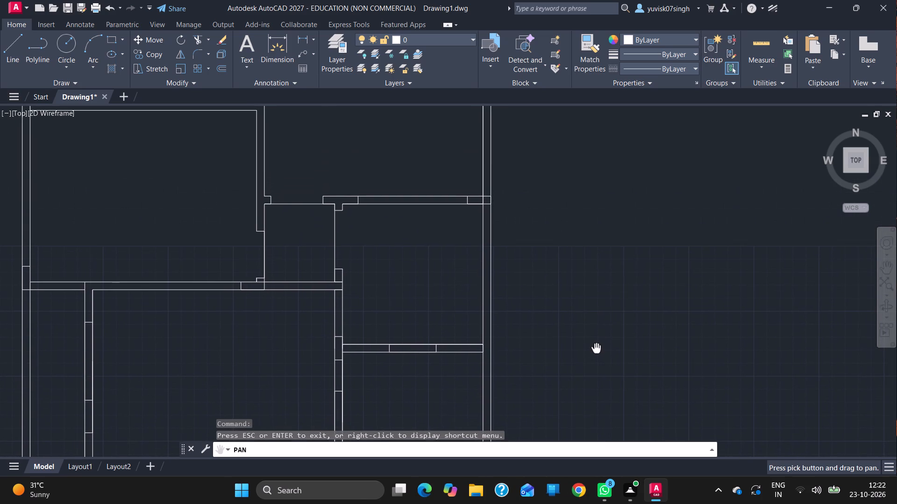
{"action": "left_click_drag", "start_coordinate": [596, 348], "coordinate": [605, 372]}
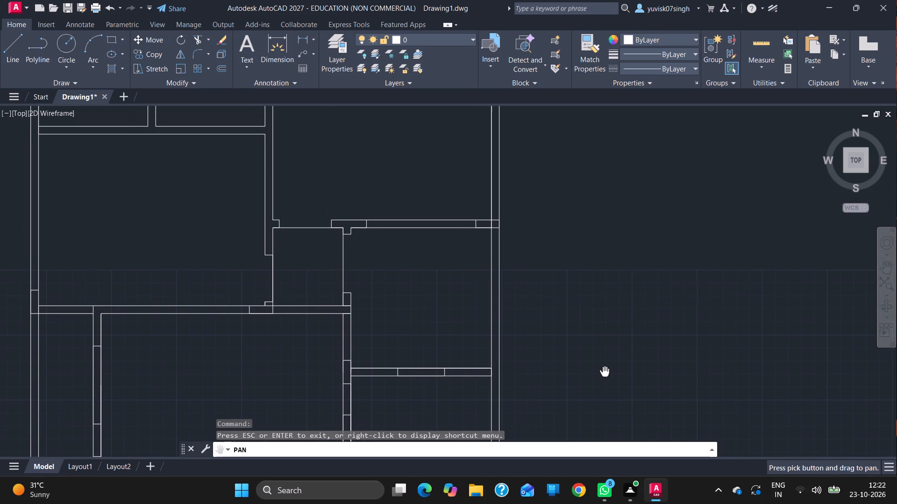
{"action": "left_click_drag", "start_coordinate": [605, 372], "coordinate": [589, 198]}
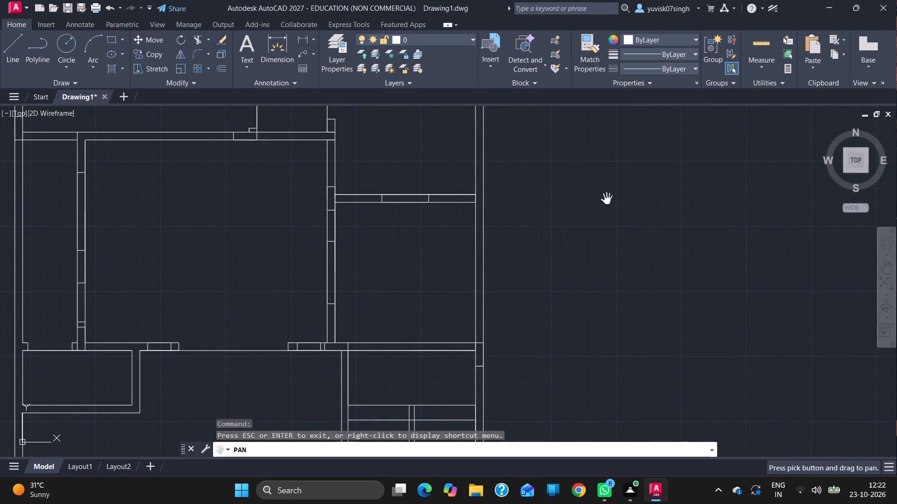
{"action": "left_click_drag", "start_coordinate": [596, 203], "coordinate": [574, 395]}
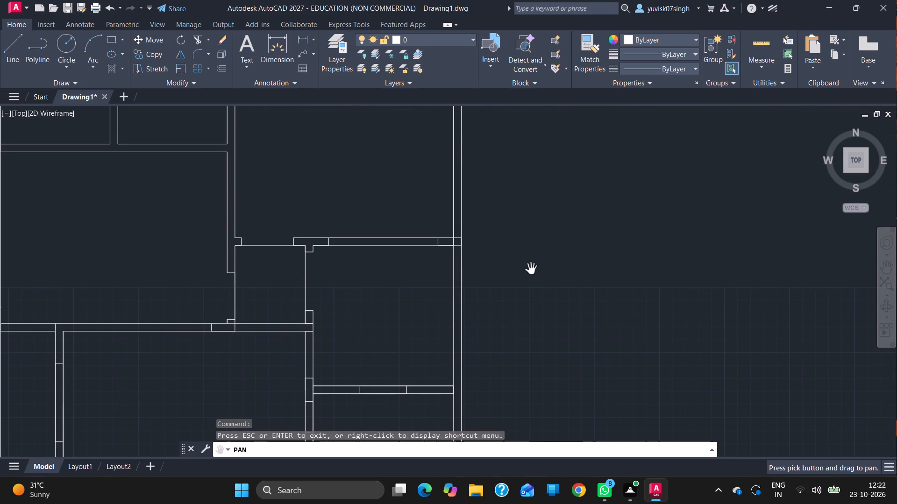
{"action": "left_click_drag", "start_coordinate": [531, 269], "coordinate": [545, 378]}
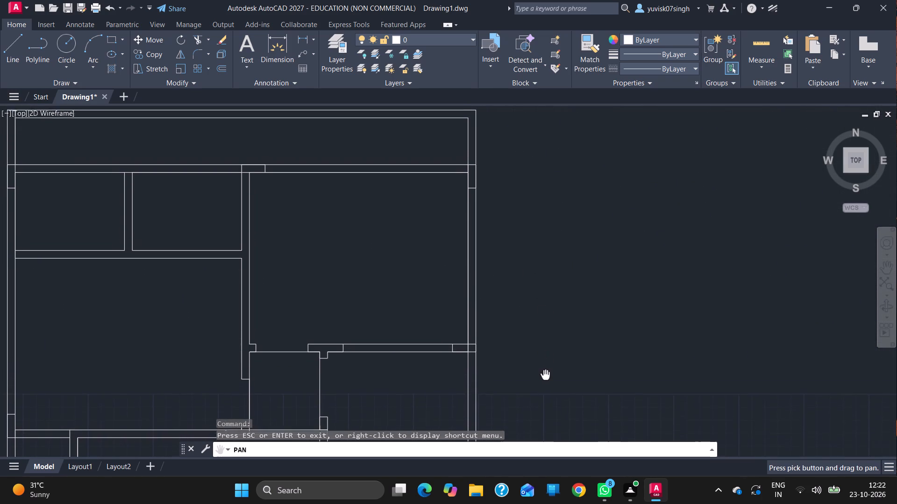
{"action": "left_click_drag", "start_coordinate": [545, 378], "coordinate": [545, 381]}
{"action": "key", "text": "Escape"}
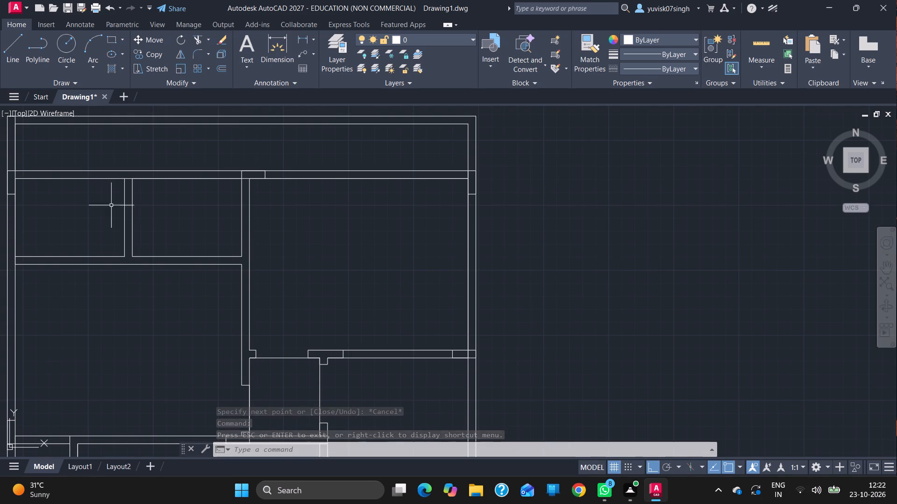
{"action": "left_click", "coordinate": [12, 61]}
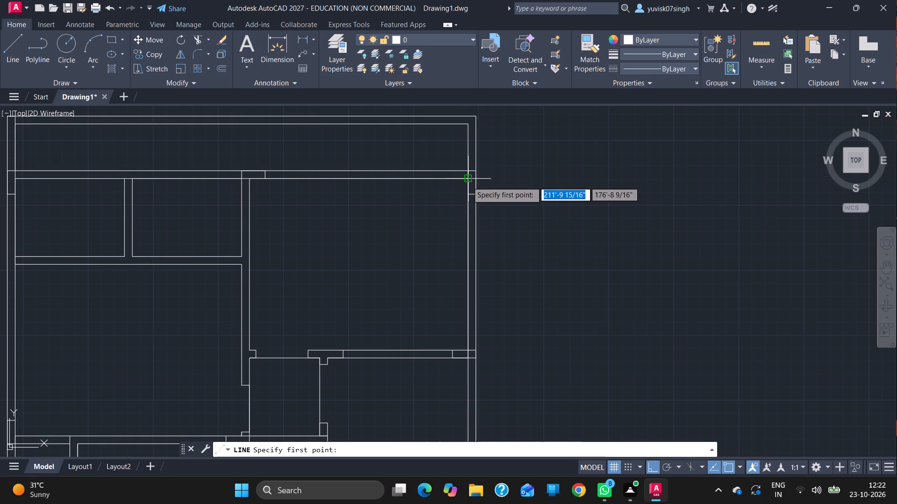
{"action": "left_click_drag", "start_coordinate": [467, 182], "coordinate": [463, 181]}
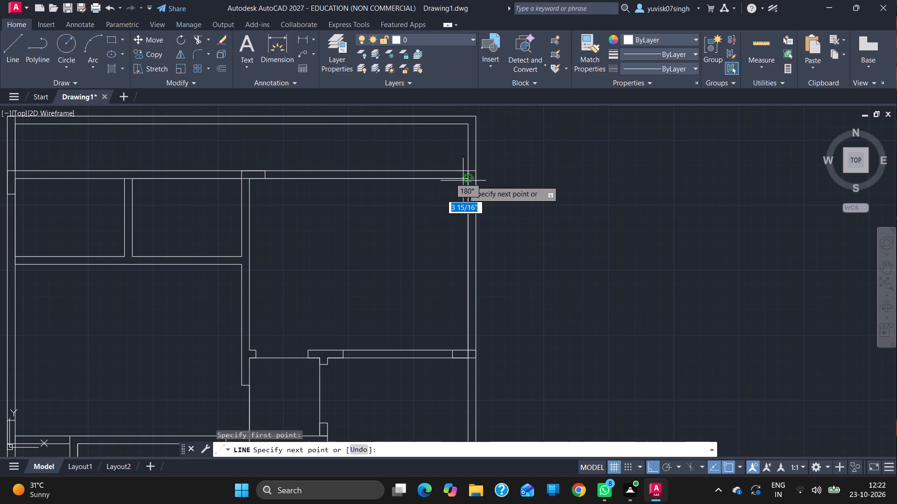
{"action": "key", "text": "3"}
{"action": "key", "text": "Return"}
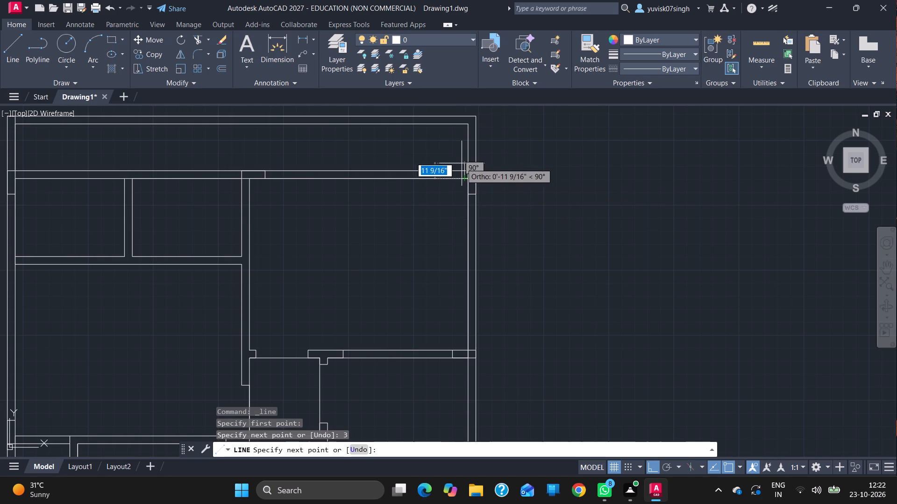
{"action": "left_click_drag", "start_coordinate": [465, 169], "coordinate": [440, 166]}
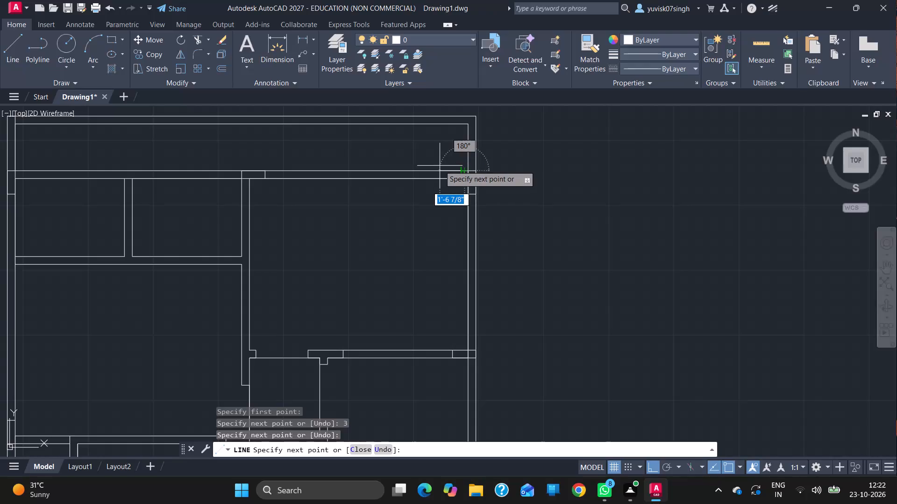
{"action": "left_click_drag", "start_coordinate": [440, 166], "coordinate": [437, 170]}
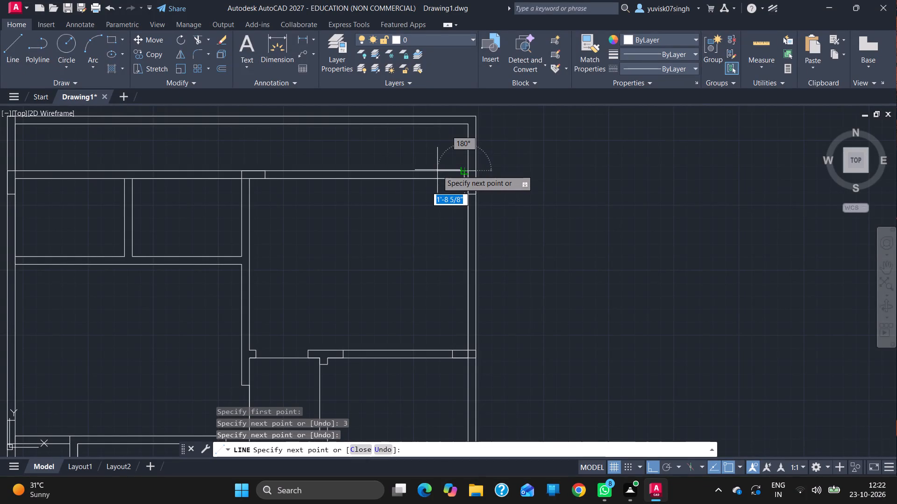
{"action": "key", "text": "2"}
{"action": "key", "text": "apostrophe"}
{"action": "key", "text": "Return"}
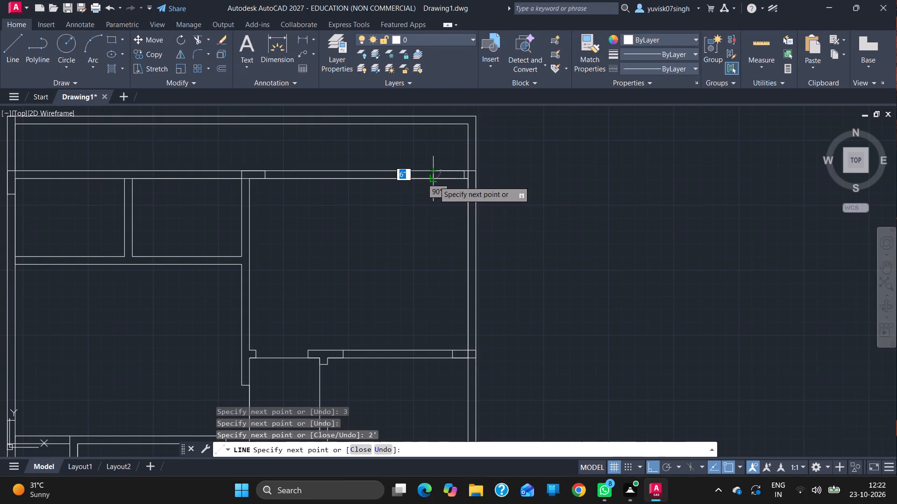
{"action": "left_click", "coordinate": [434, 181]}
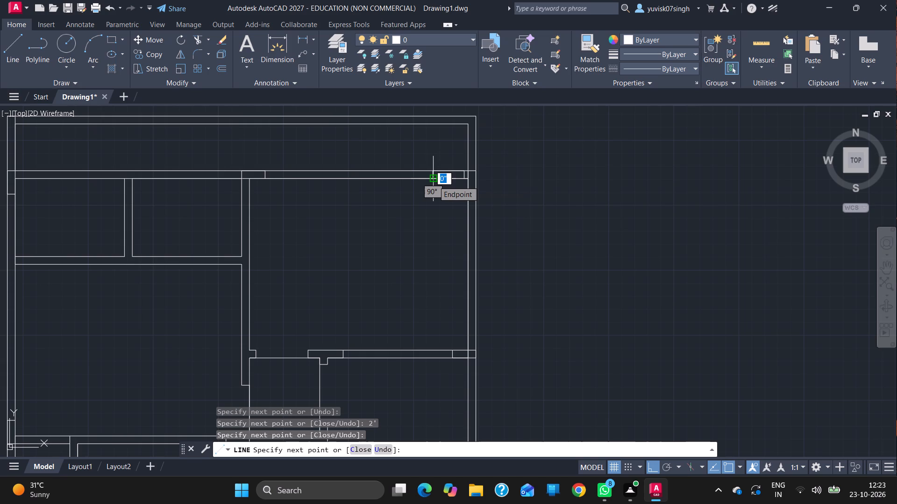
{"action": "key", "text": "Escape"}
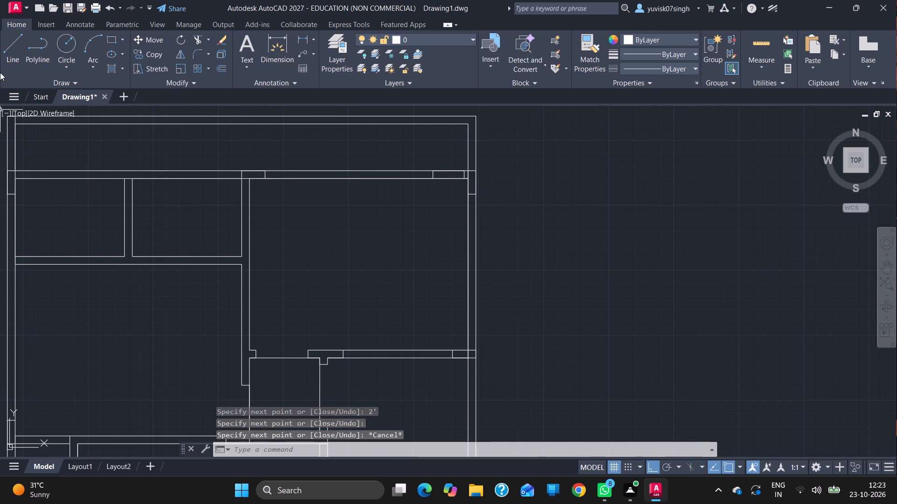
Draw a line across the same upper wall, 1' to the right of the column at the room's upper-left corner.
{"action": "left_click", "coordinate": [10, 49]}
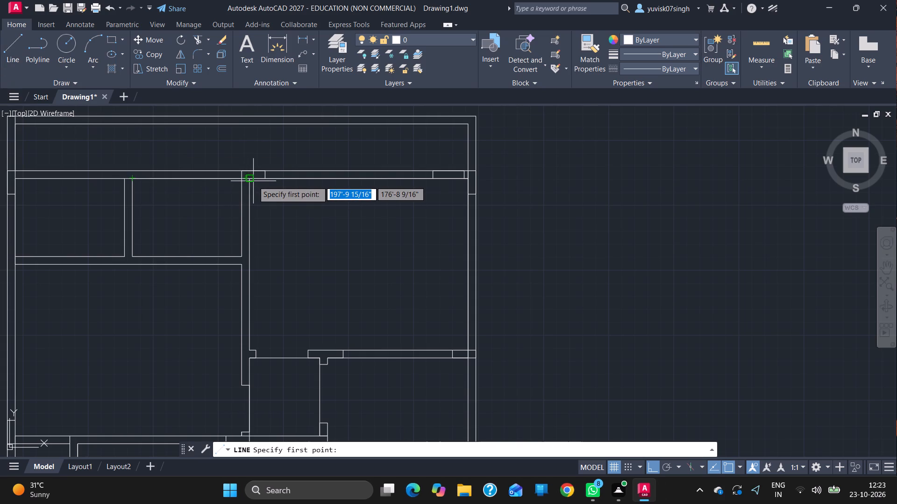
{"action": "left_click_drag", "start_coordinate": [250, 180], "coordinate": [263, 180]}
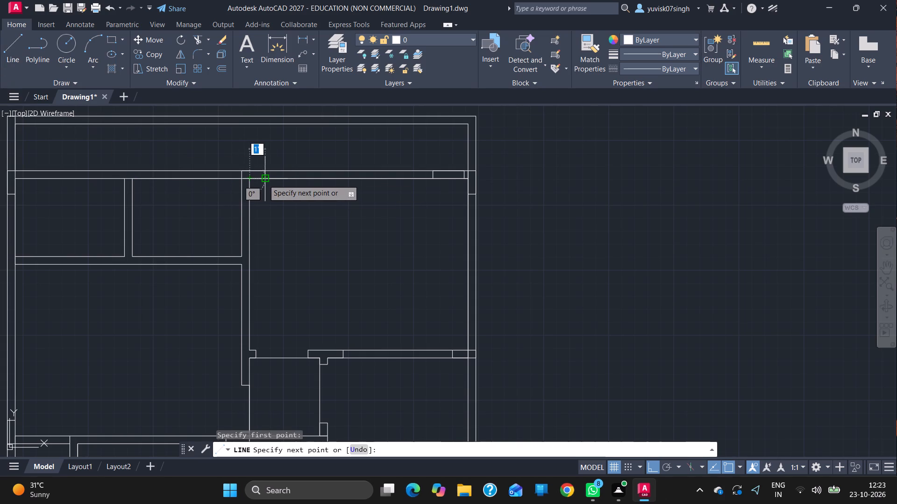
{"action": "left_click_drag", "start_coordinate": [263, 180], "coordinate": [281, 179]}
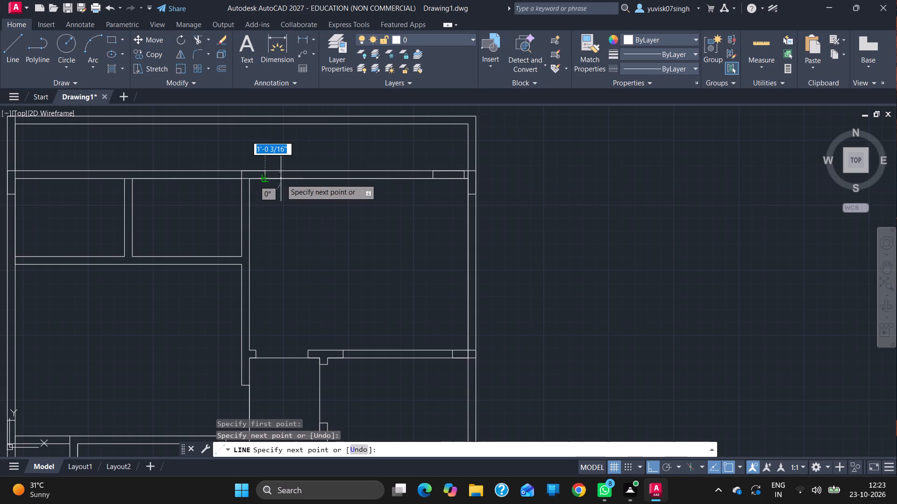
{"action": "left_click_drag", "start_coordinate": [281, 179], "coordinate": [281, 180]}
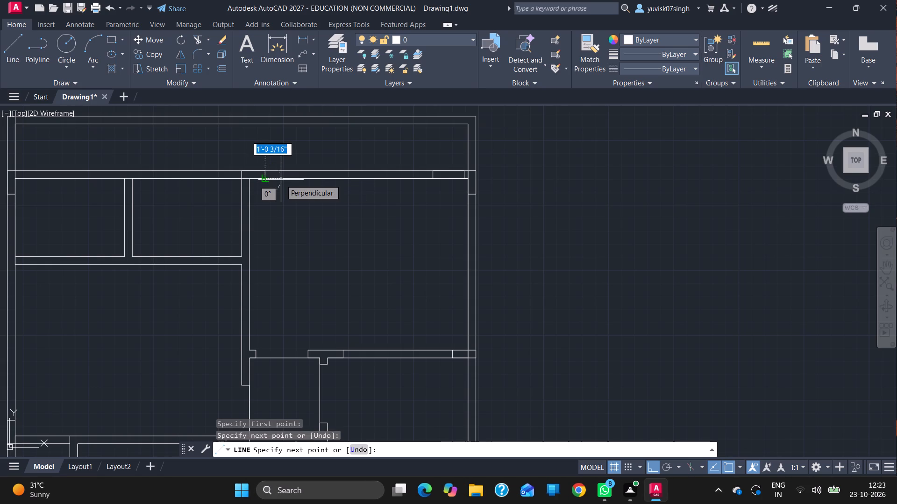
{"action": "key", "text": "1"}
{"action": "key", "text": "apostrophe"}
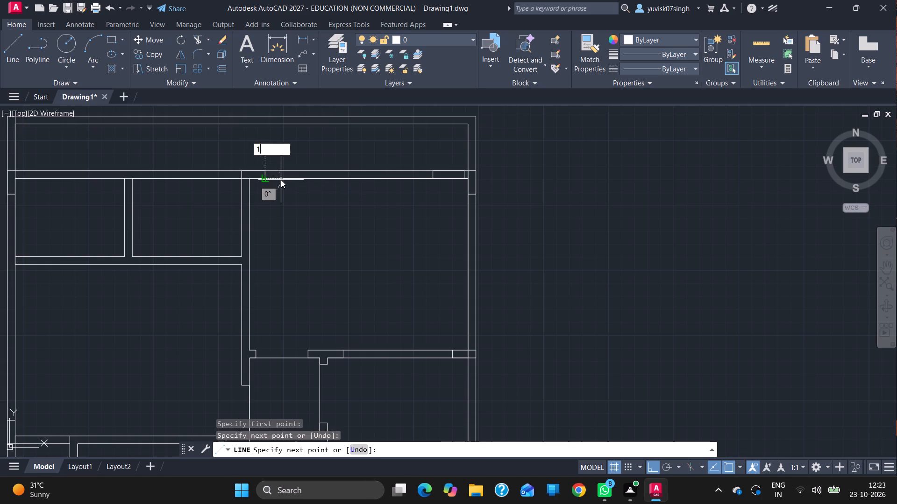
{"action": "key", "text": "Return"}
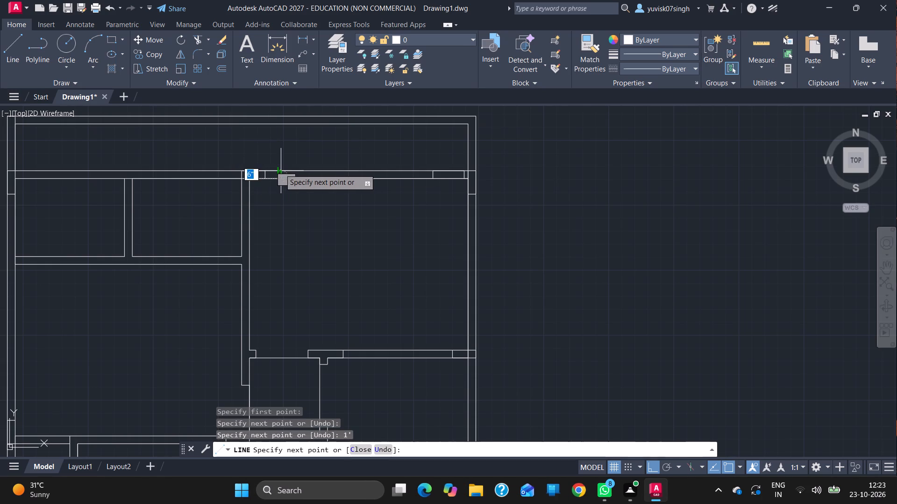
{"action": "left_click", "coordinate": [280, 170]}
{"action": "key", "text": "Escape"}
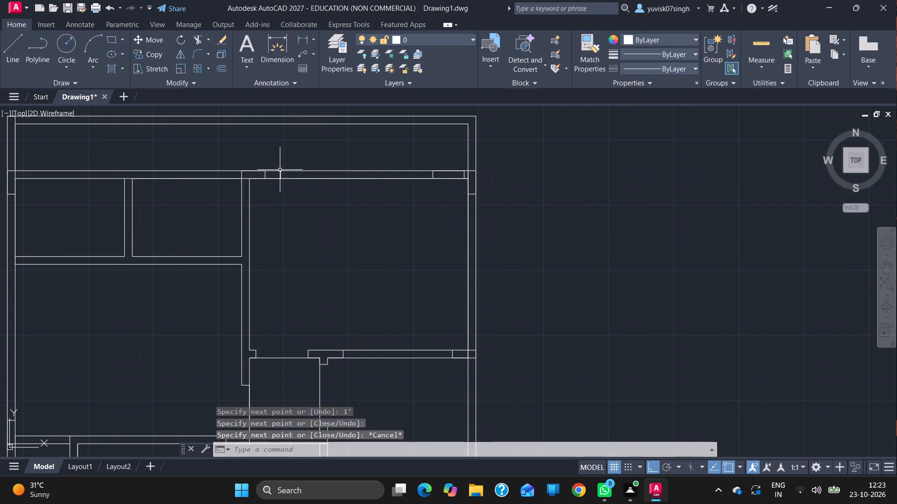
Draw another line across that upper wall, 2' to the left of the 2' opening's left end.
{"action": "left_click", "coordinate": [9, 53]}
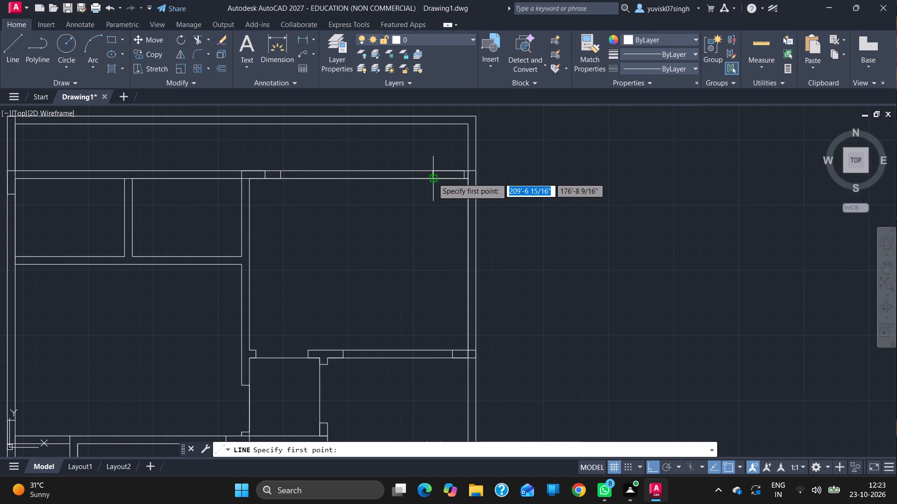
{"action": "left_click_drag", "start_coordinate": [433, 177], "coordinate": [404, 182]}
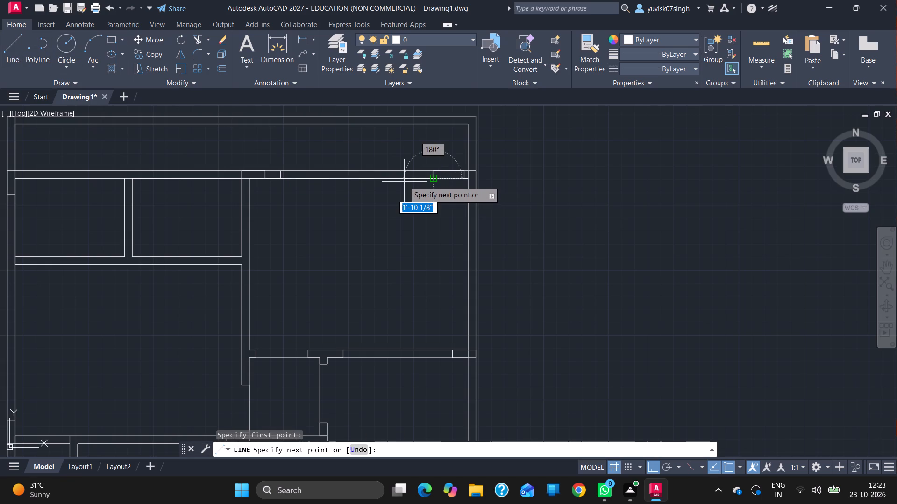
{"action": "key", "text": "2"}
{"action": "key", "text": "apostrophe"}
{"action": "key", "text": "Return"}
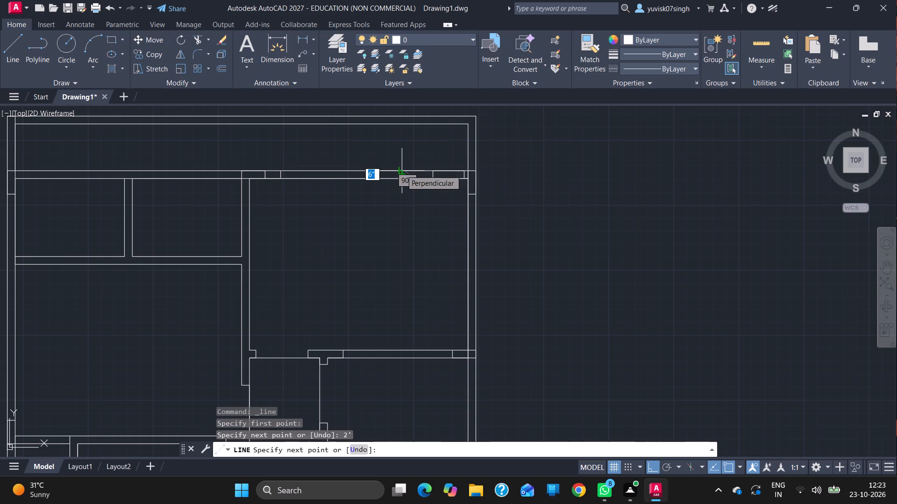
{"action": "left_click", "coordinate": [401, 170]}
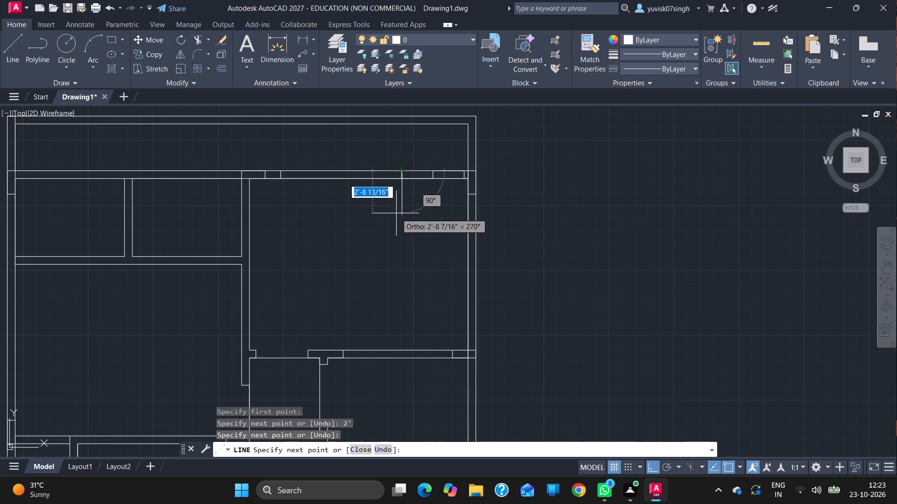
{"action": "key", "text": "Escape"}
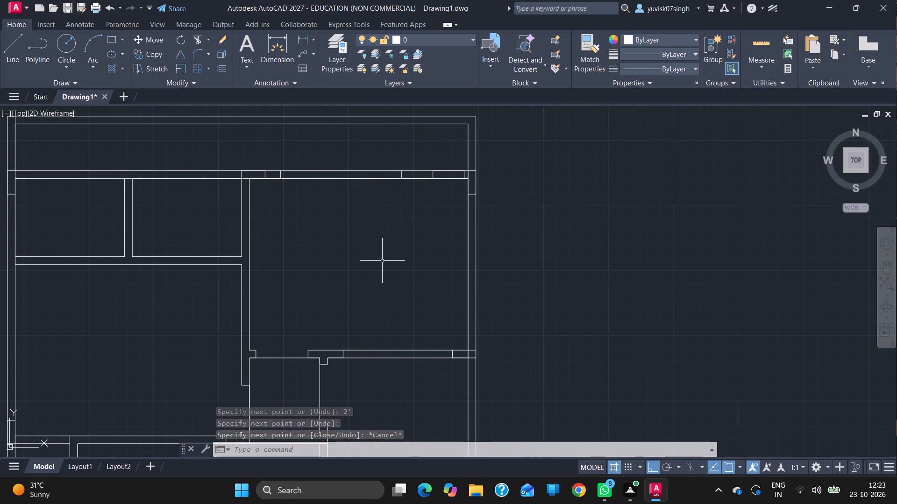
Draw a line across the top-right room's lower wall, 6" to the right of the existing mark just right of the column.
{"action": "scroll", "coordinate": [382, 261], "scroll_direction": "down", "scroll_amount": 2, "text": "ctrl"}
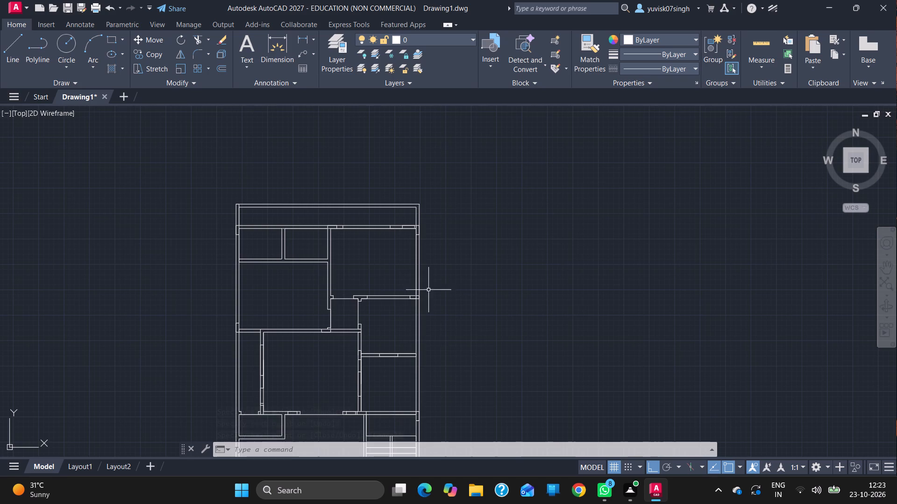
{"action": "scroll", "coordinate": [434, 292], "scroll_direction": "up", "scroll_amount": 2, "text": "ctrl"}
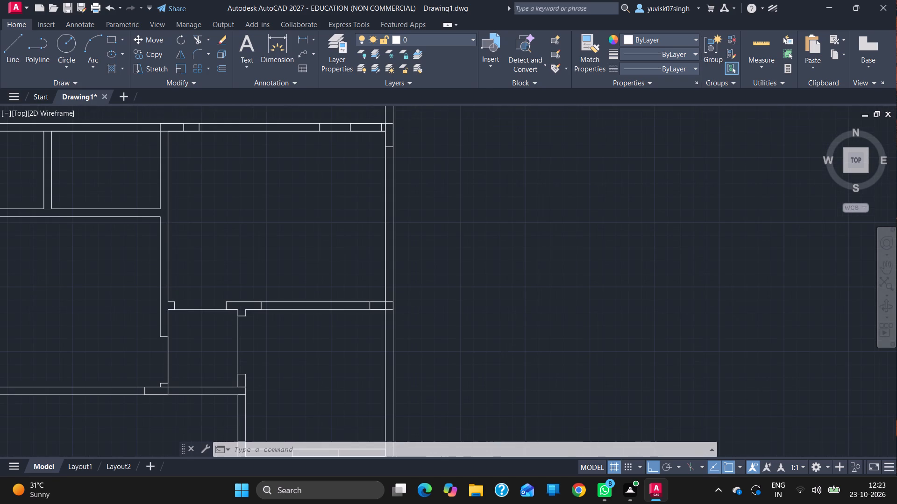
{"action": "scroll", "coordinate": [434, 292], "scroll_direction": "up", "scroll_amount": 1, "text": "ctrl"}
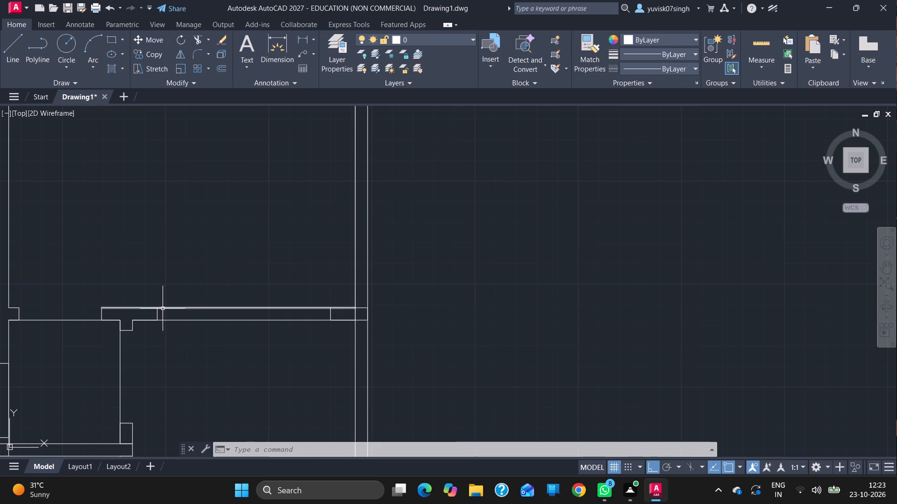
{"action": "left_click", "coordinate": [17, 63]}
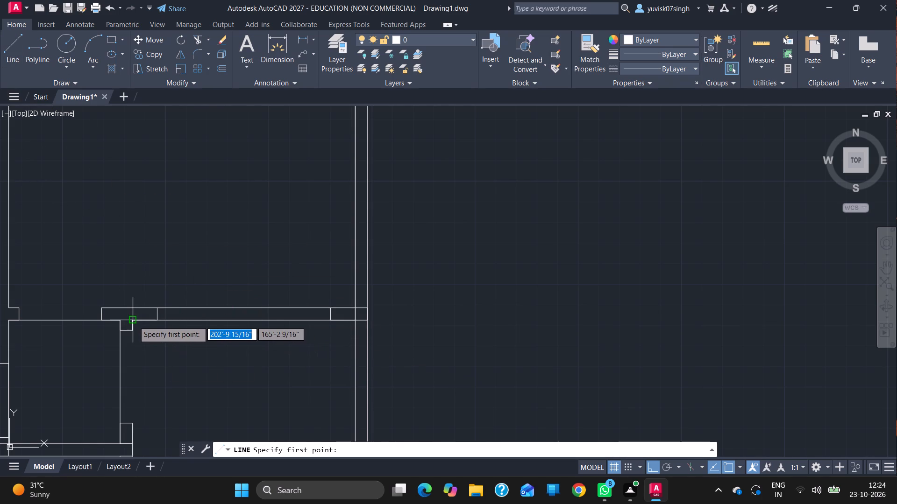
{"action": "left_click_drag", "start_coordinate": [134, 321], "coordinate": [158, 320]}
{"action": "left_click", "coordinate": [158, 320]}
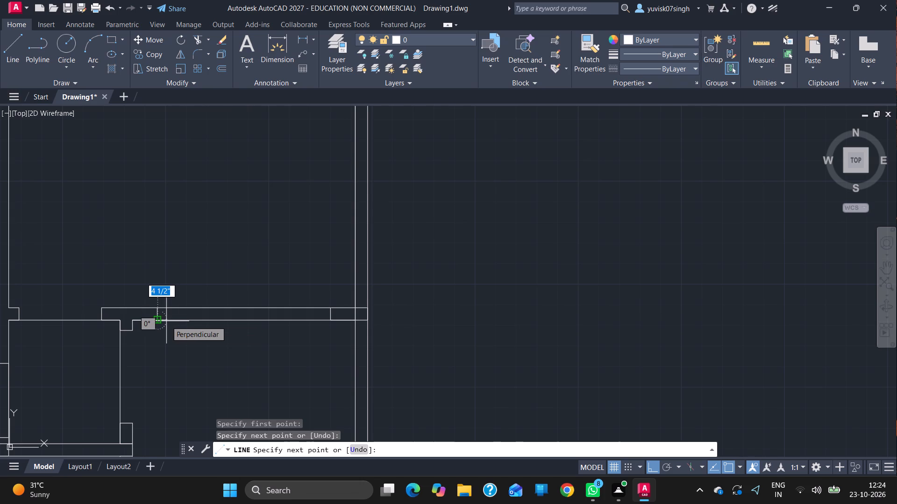
{"action": "key", "text": "5"}
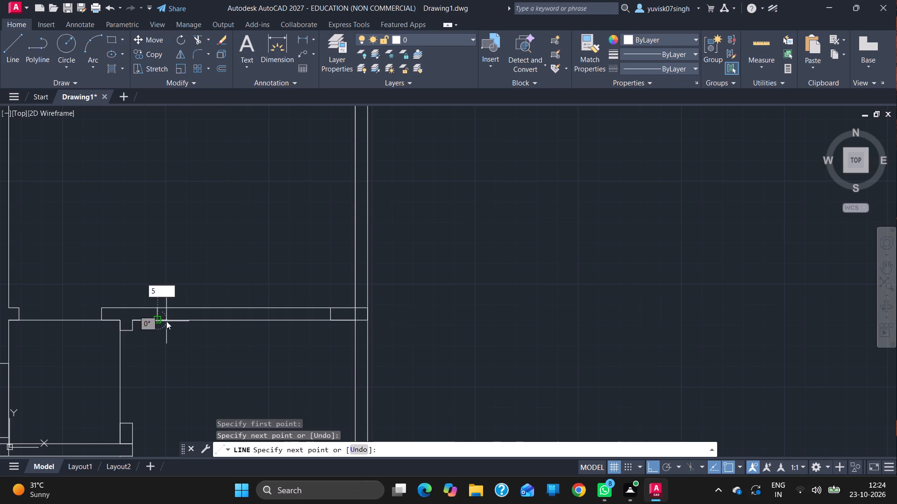
{"action": "key", "text": "BackSpace"}
{"action": "key", "text": "6"}
{"action": "key", "text": "Return"}
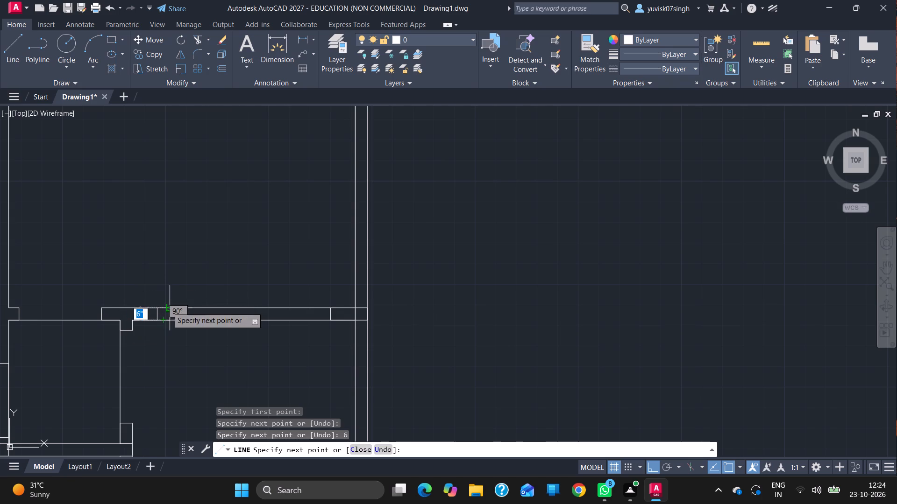
{"action": "left_click", "coordinate": [167, 307]}
{"action": "key", "text": "Escape"}
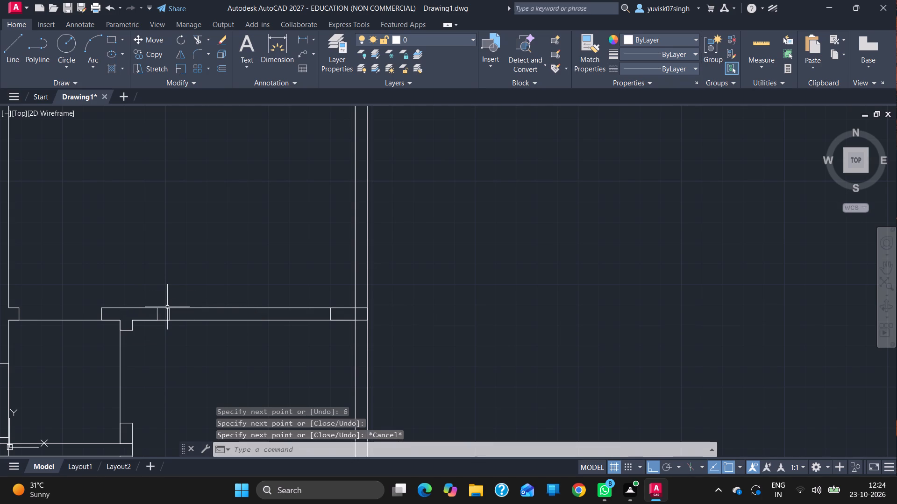
Draw a line across the same lower wall, 6" to the left of the existing mark near the outer right wall.
{"action": "left_click", "coordinate": [7, 47]}
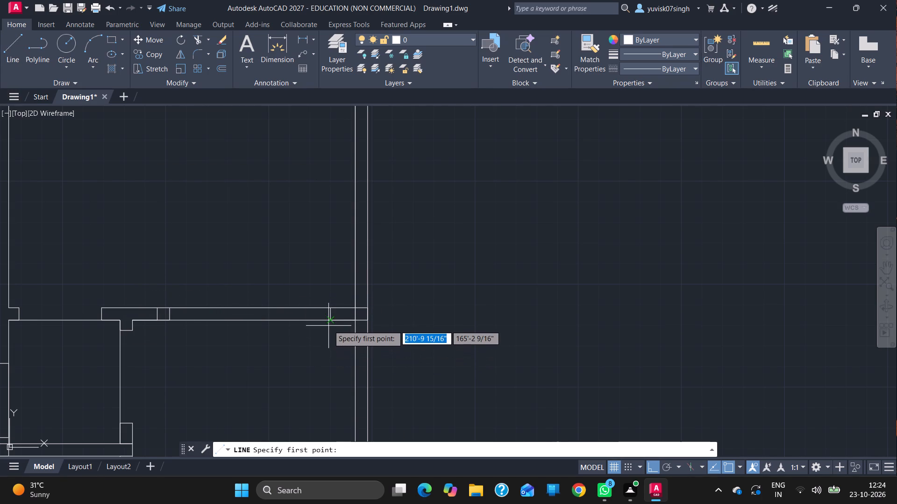
{"action": "left_click_drag", "start_coordinate": [329, 320], "coordinate": [323, 319]}
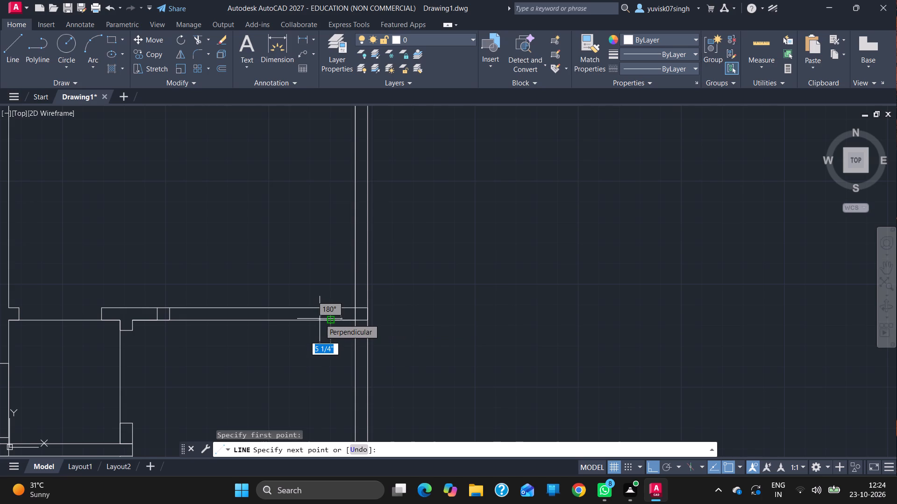
{"action": "key", "text": "5"}
{"action": "key", "text": "BackSpace"}
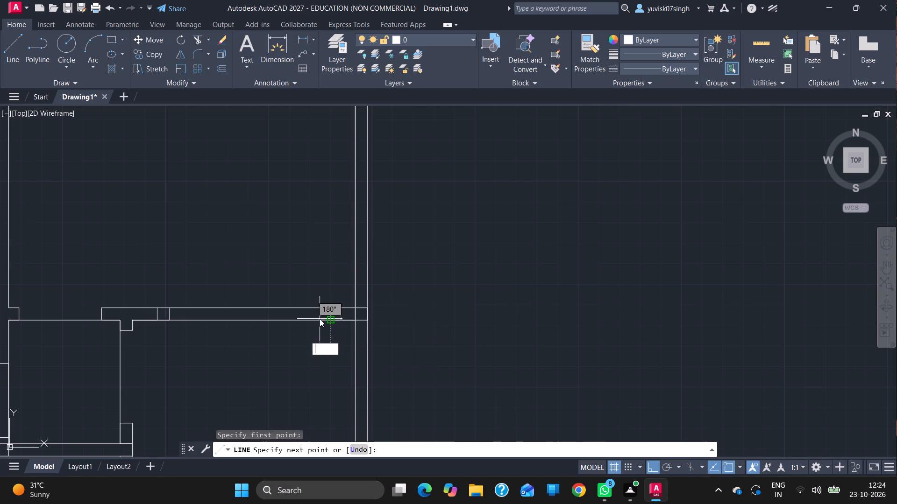
{"action": "key", "text": "6"}
{"action": "key", "text": "Return"}
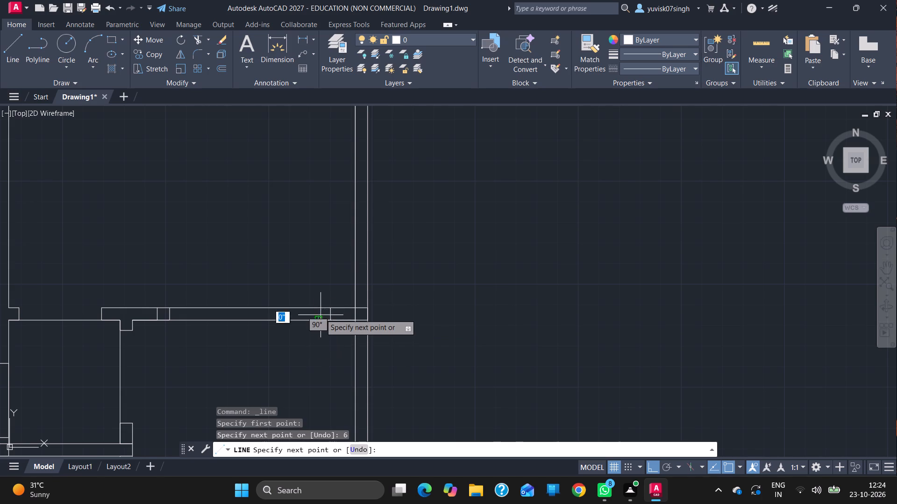
{"action": "left_click", "coordinate": [320, 309]}
{"action": "key", "text": "Escape"}
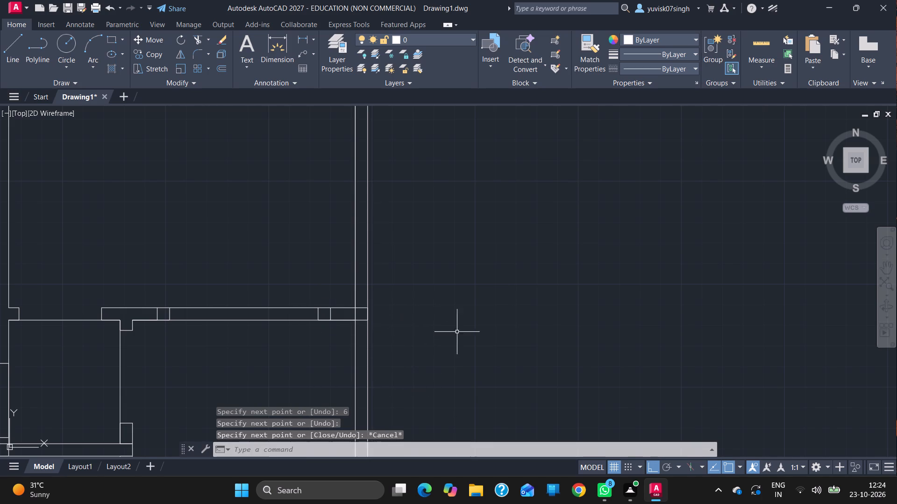
Mark a 1'6" opening in the top-right room's left wall, starting 3" below the upper wall, with lines across both ends.
{"action": "scroll", "coordinate": [487, 308], "scroll_direction": "down", "scroll_amount": 1, "text": "ctrl"}
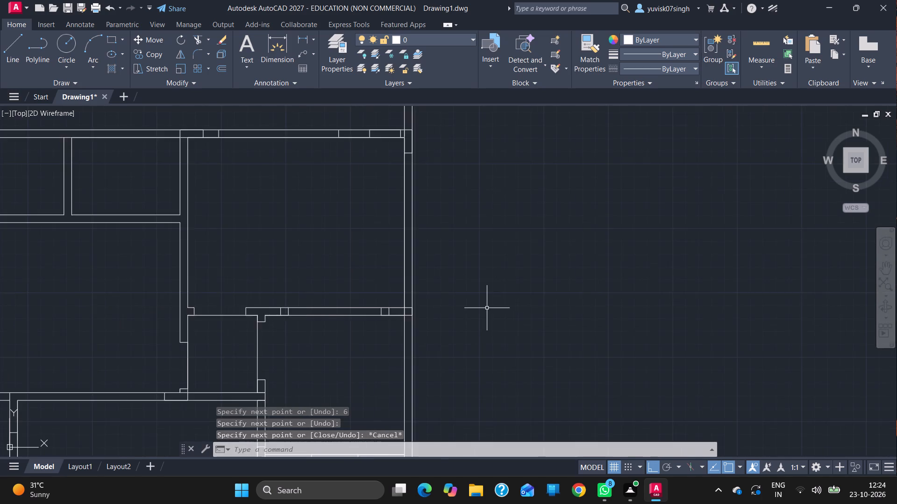
{"action": "scroll", "coordinate": [487, 308], "scroll_direction": "down", "scroll_amount": 1, "text": "ctrl"}
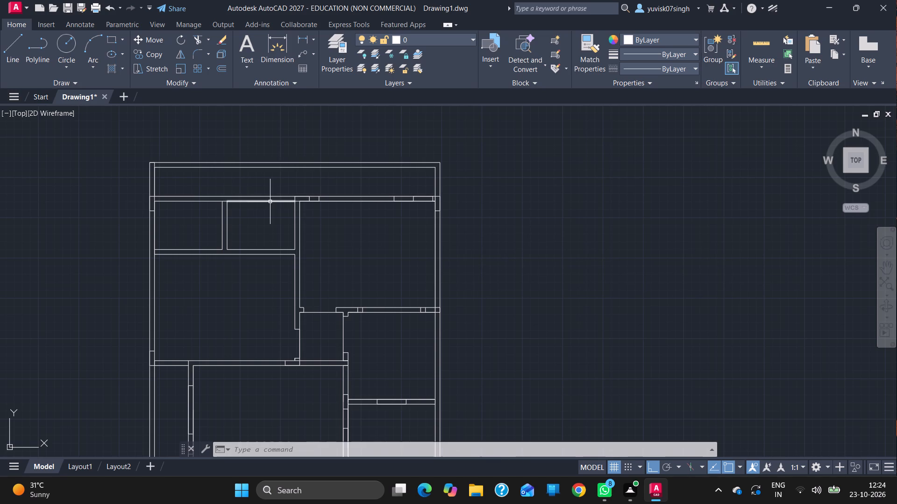
{"action": "scroll", "coordinate": [307, 223], "scroll_direction": "up", "scroll_amount": 3, "text": "ctrl"}
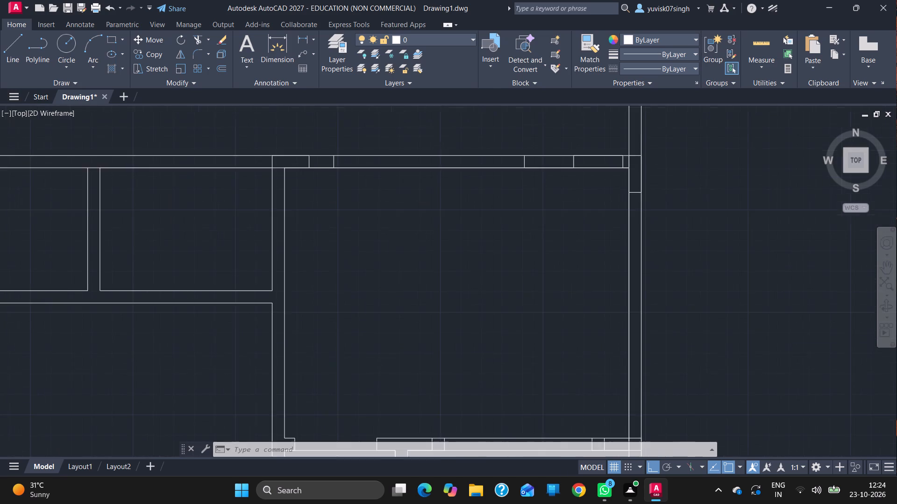
{"action": "left_click", "coordinate": [7, 37]}
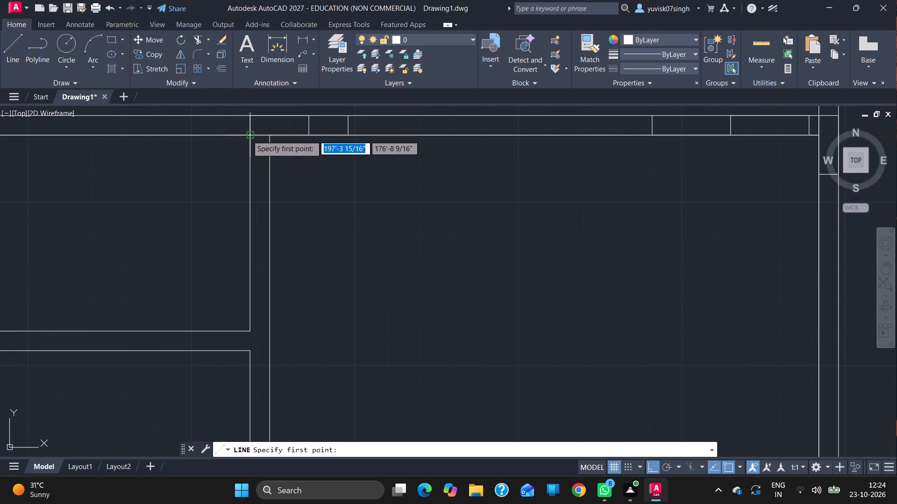
{"action": "left_click_drag", "start_coordinate": [249, 134], "coordinate": [251, 143]}
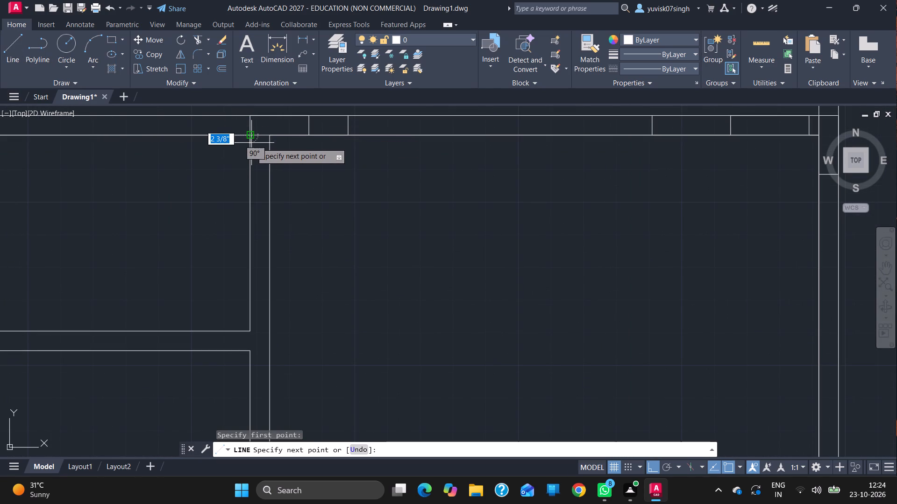
{"action": "key", "text": "3"}
{"action": "key", "text": "Return"}
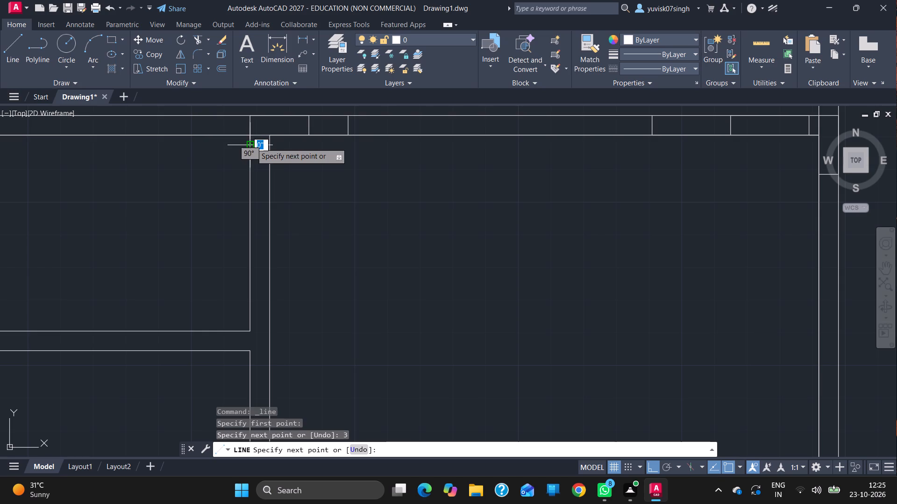
{"action": "left_click", "coordinate": [272, 144]}
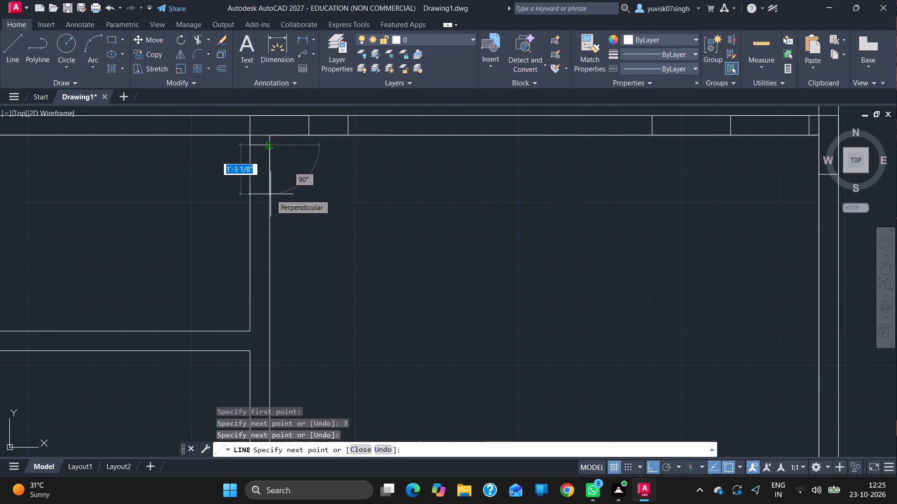
{"action": "key", "text": "1"}
{"action": "type", "text": "'6"}
{"action": "key", "text": "Return"}
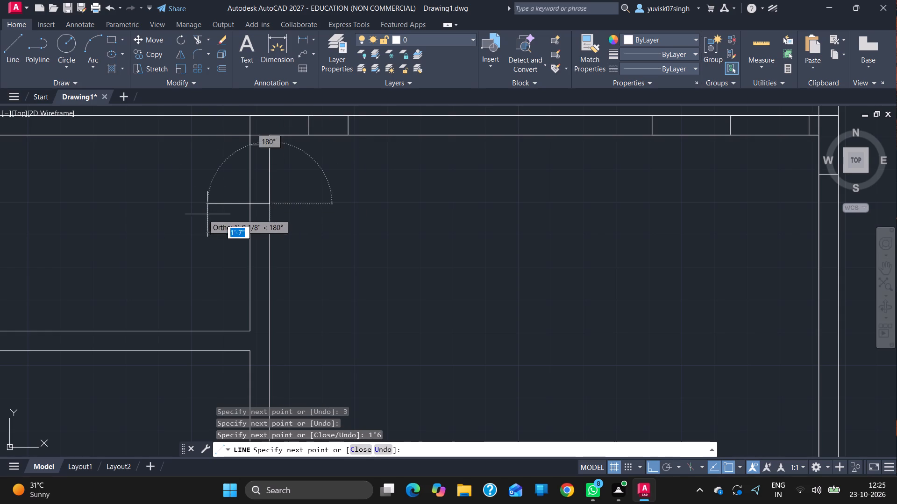
{"action": "left_click", "coordinate": [249, 204]}
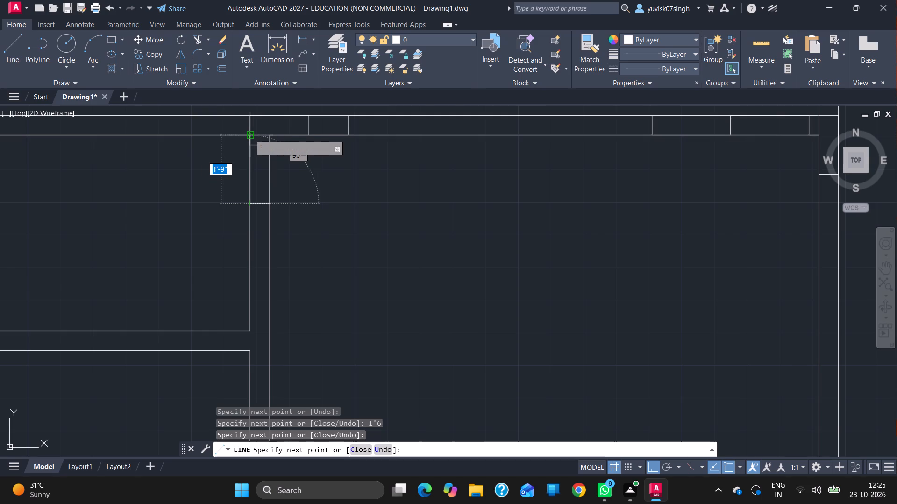
Mark a 2' opening centred in the upper wall of the small middle room, starting 1' left of the midpoint, with lines across both ends.
{"action": "left_click", "coordinate": [249, 134]}
{"action": "scroll", "coordinate": [249, 134], "scroll_direction": "down", "scroll_amount": 2, "text": "ctrl"}
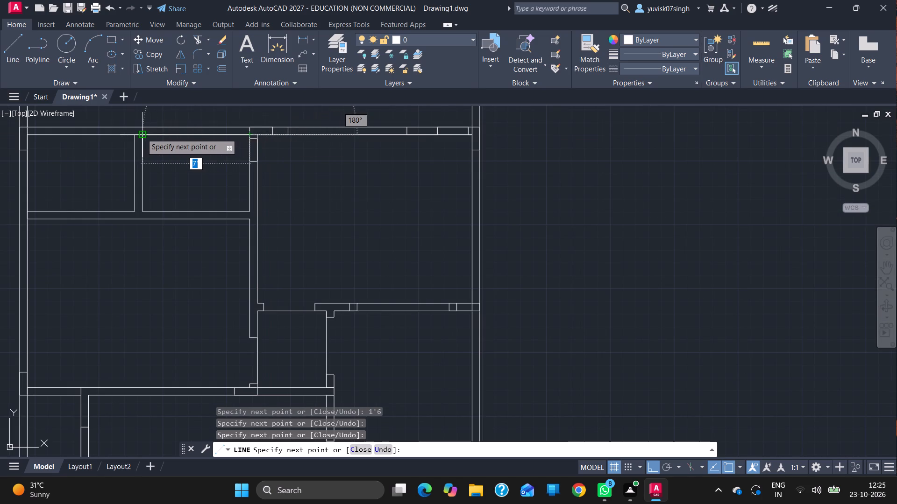
{"action": "left_click", "coordinate": [142, 133]}
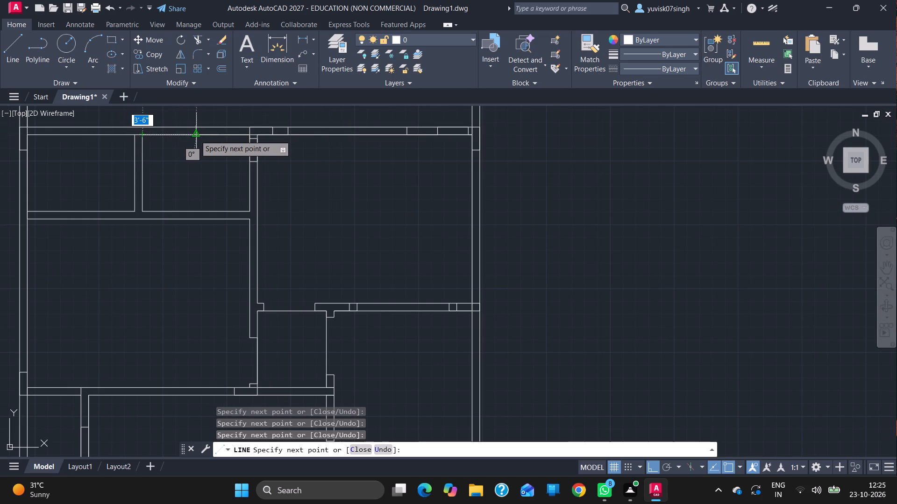
{"action": "left_click", "coordinate": [195, 135]}
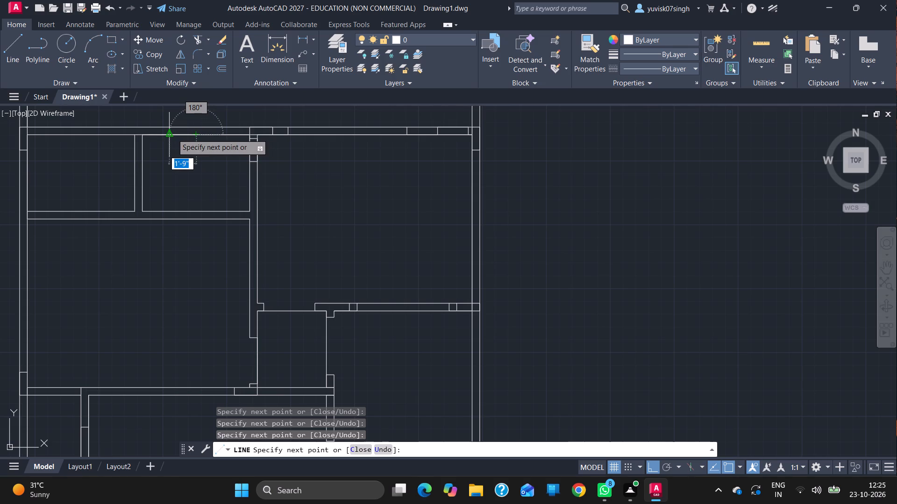
{"action": "key", "text": "1"}
{"action": "key", "text": "apostrophe"}
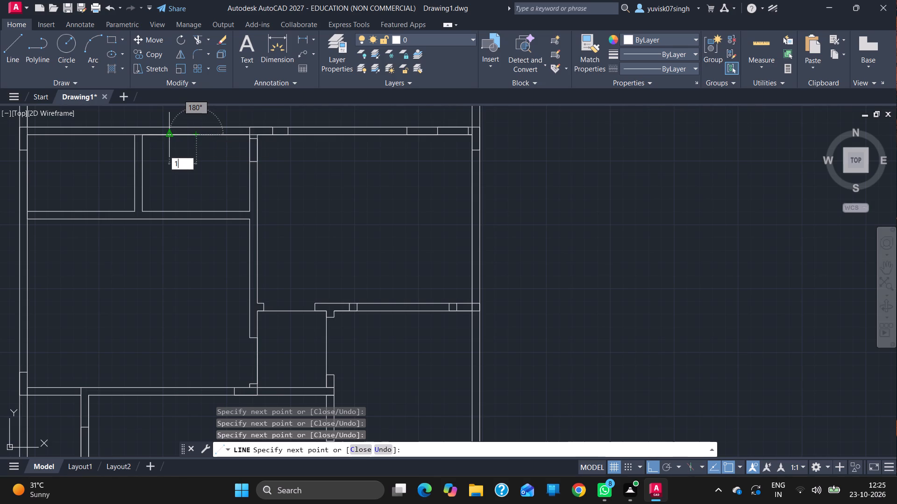
{"action": "key", "text": "Return"}
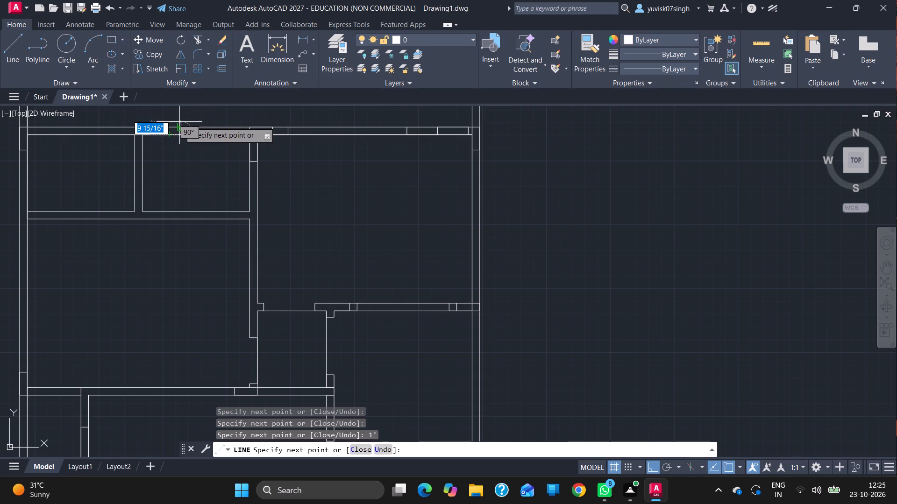
{"action": "left_click_drag", "start_coordinate": [180, 126], "coordinate": [196, 126]}
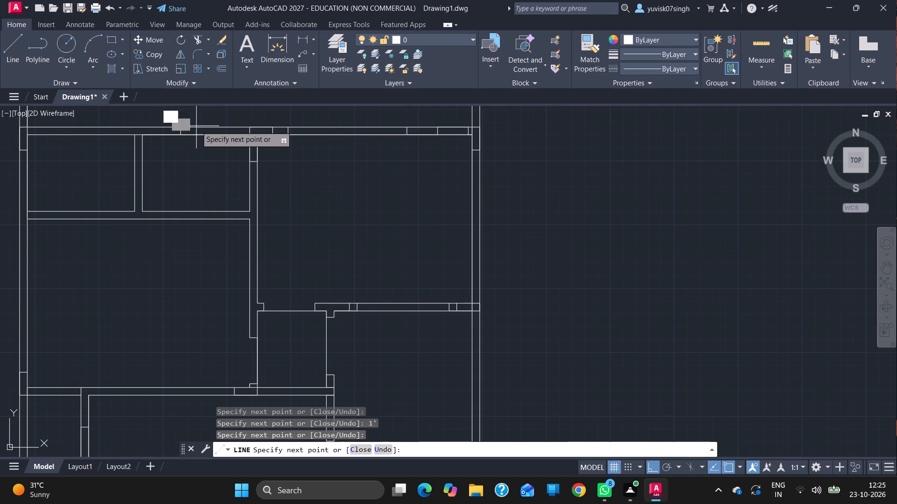
{"action": "left_click_drag", "start_coordinate": [196, 126], "coordinate": [206, 128]}
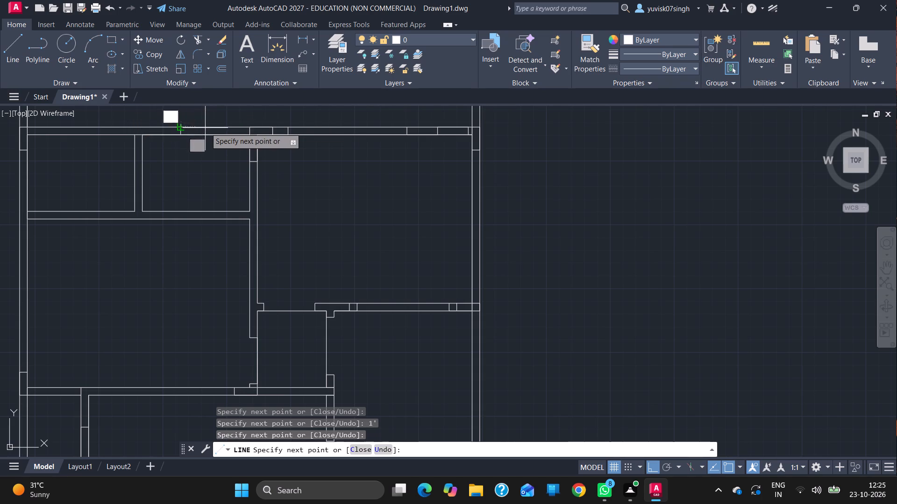
{"action": "left_click_drag", "start_coordinate": [206, 128], "coordinate": [206, 127]}
{"action": "key", "text": "2"}
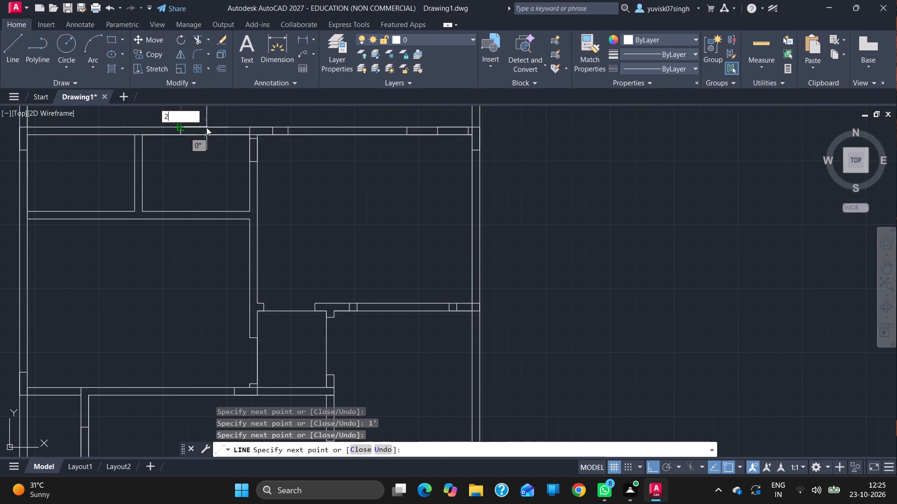
{"action": "key", "text": "apostrophe"}
{"action": "key", "text": "Return"}
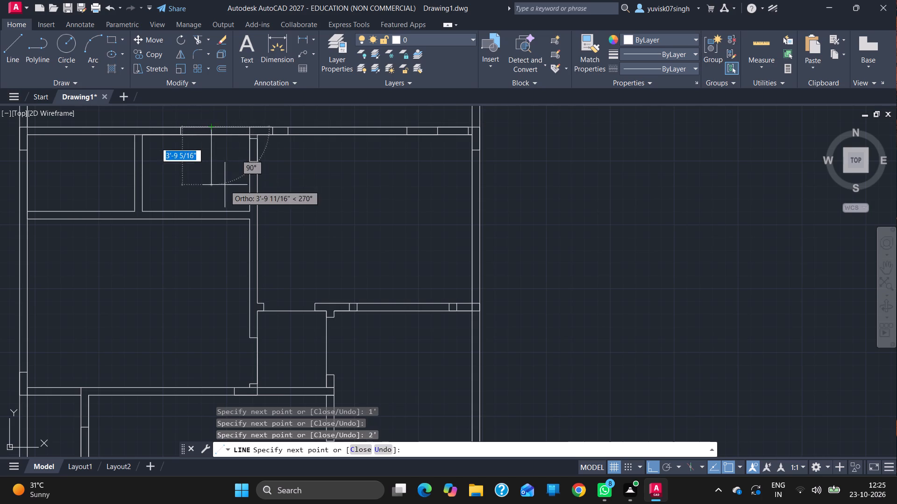
{"action": "left_click", "coordinate": [211, 135]}
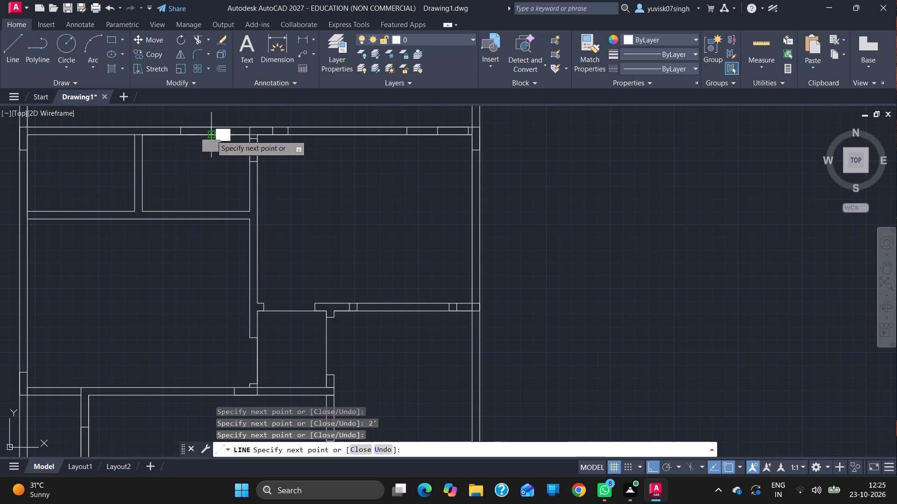
{"action": "key", "text": "Escape"}
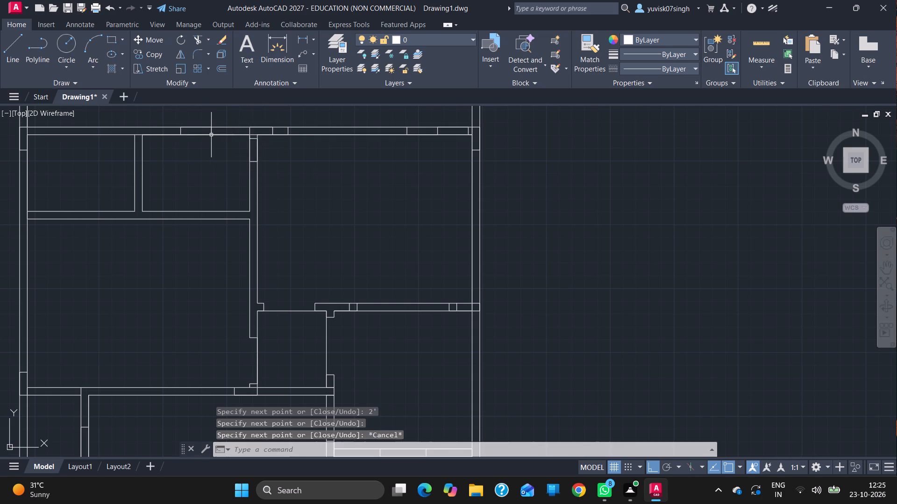
Draw a line down the top-right room's left wall from the opening's upper mark to just past its lower mark, ending across the wall.
{"action": "left_click", "coordinate": [4, 59]}
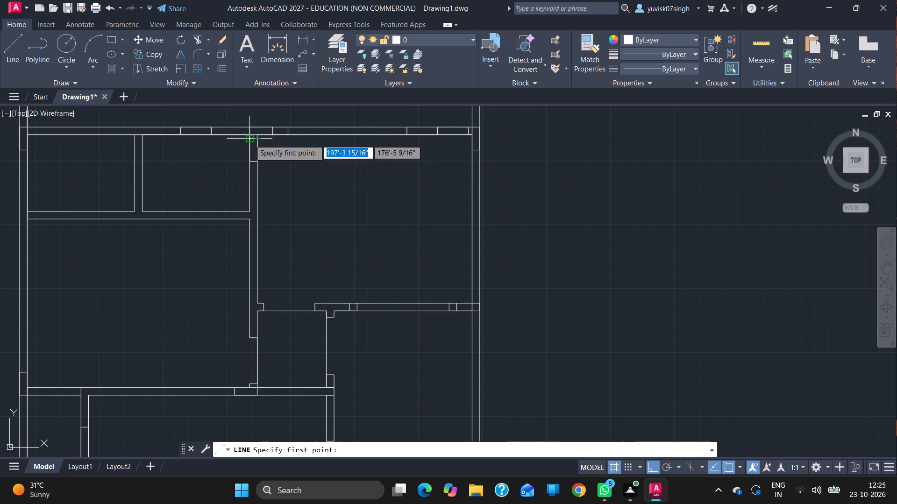
{"action": "left_click_drag", "start_coordinate": [250, 140], "coordinate": [251, 160]}
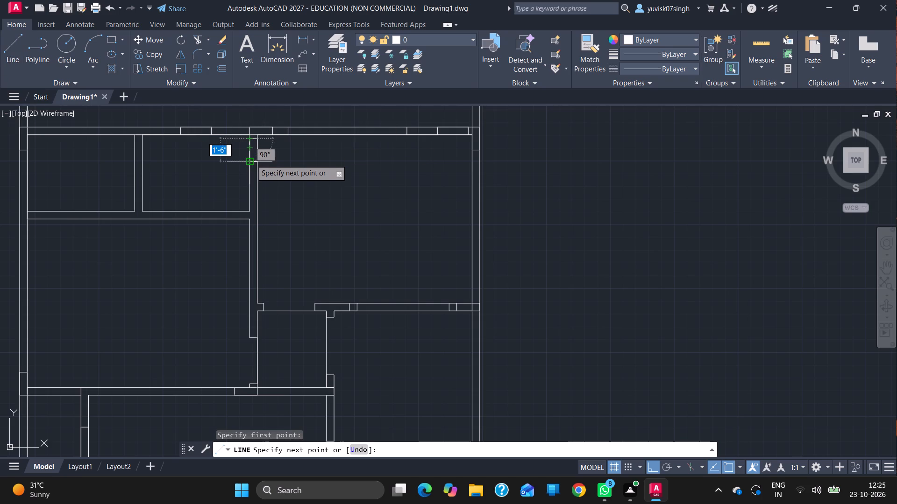
{"action": "left_click_drag", "start_coordinate": [251, 160], "coordinate": [251, 173]}
{"action": "left_click_drag", "start_coordinate": [251, 173], "coordinate": [263, 173]}
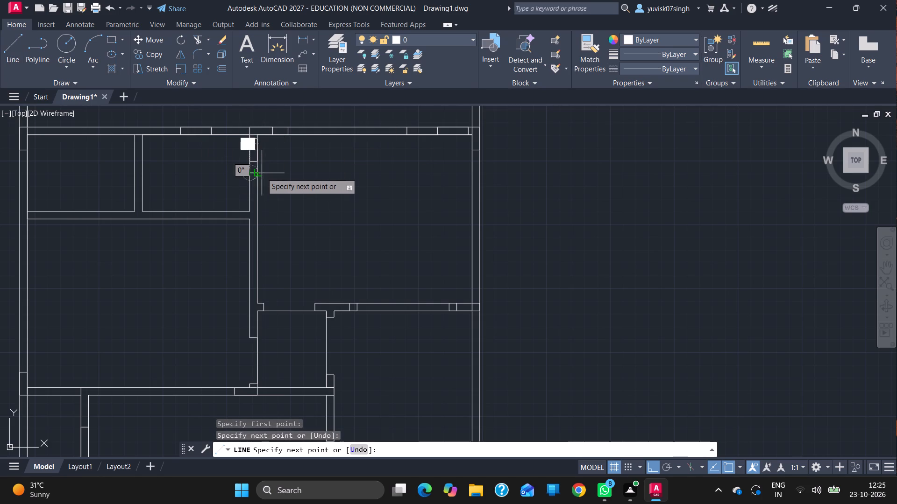
{"action": "left_click_drag", "start_coordinate": [263, 173], "coordinate": [258, 174]}
{"action": "left_click", "coordinate": [258, 174]}
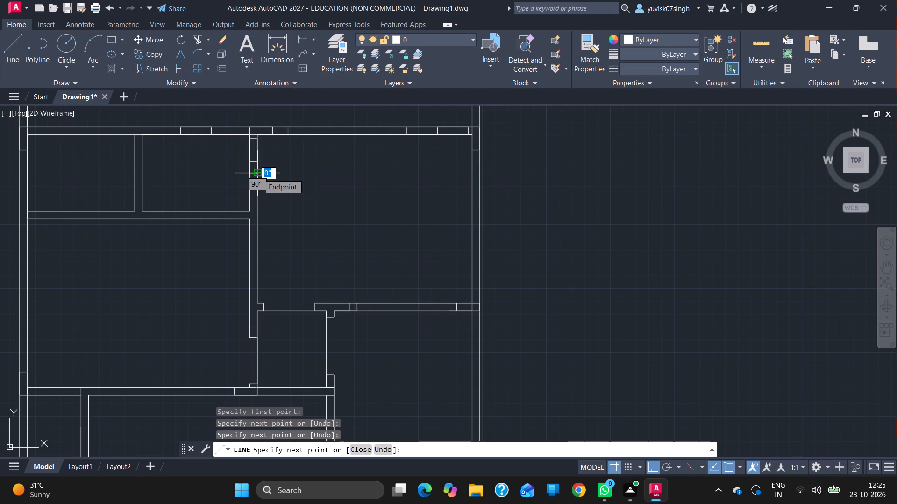
{"action": "key", "text": "Escape"}
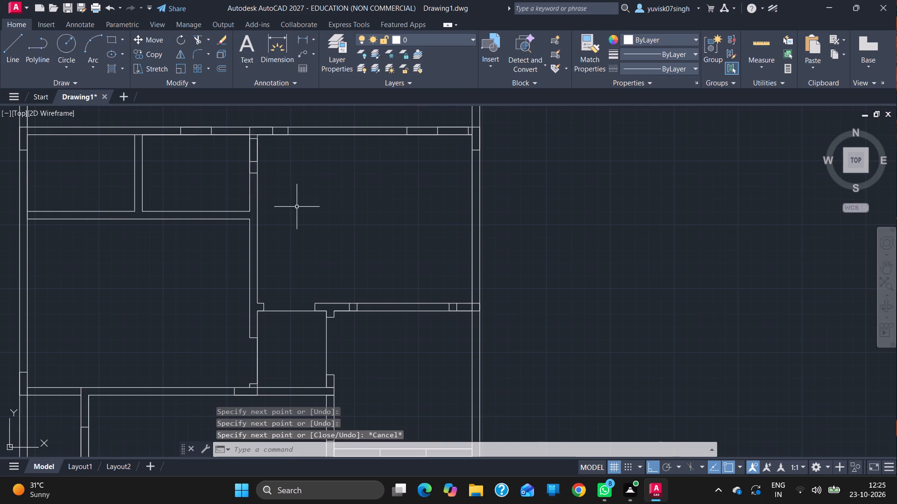
Trim the old lower mark and the wall line facing the top-right room between the opening's upper mark and the new lower line.
{"action": "type", "text": "tr"}
{"action": "key", "text": "Return"}
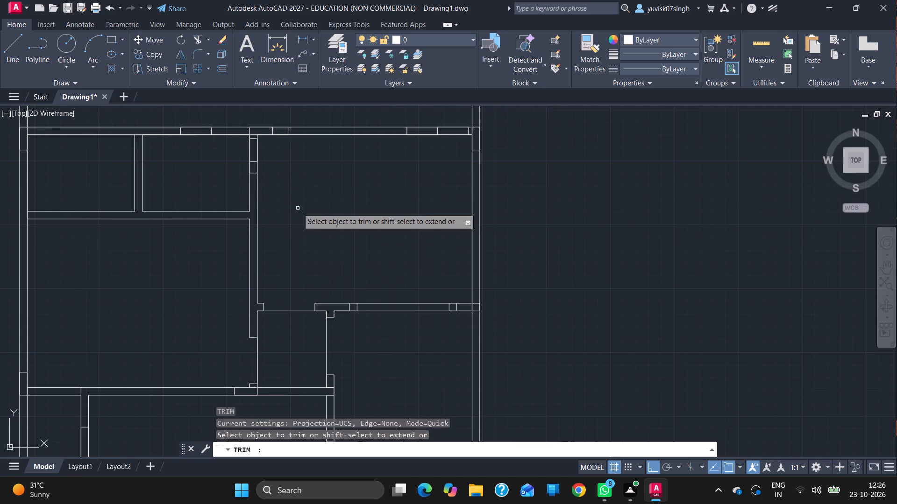
{"action": "left_click", "coordinate": [258, 163]}
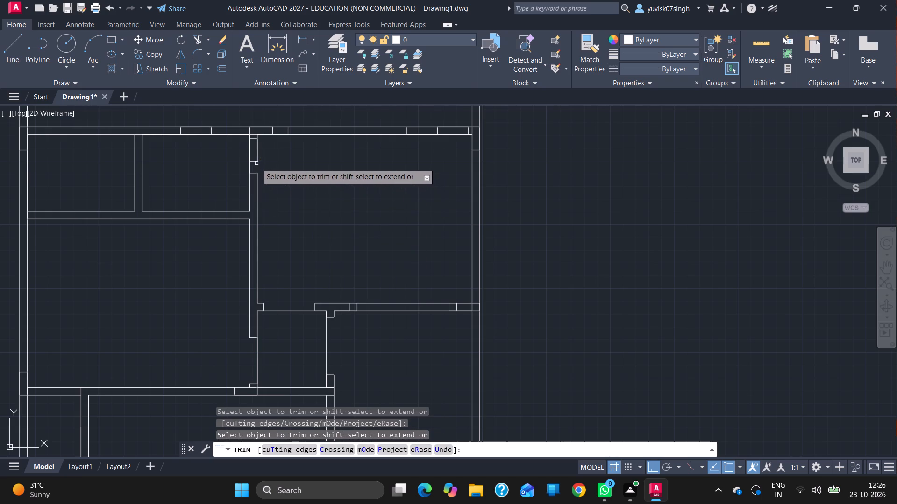
{"action": "left_click", "coordinate": [254, 161]}
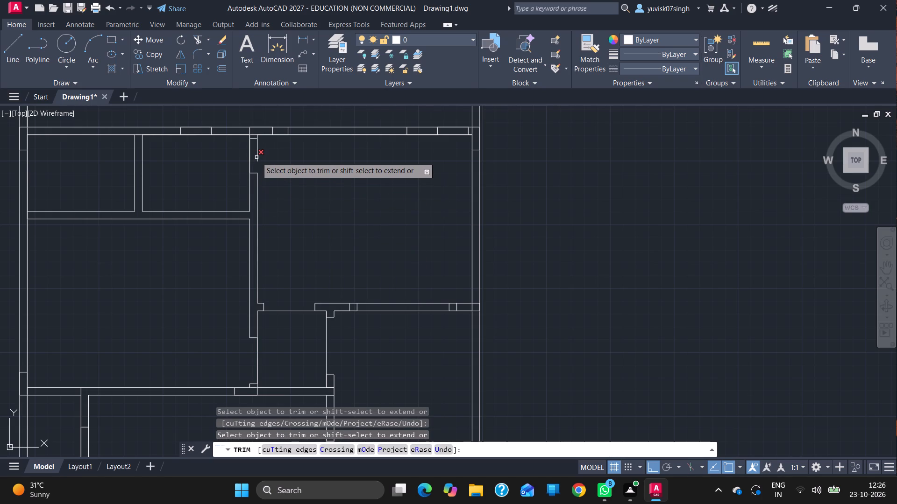
{"action": "left_click", "coordinate": [256, 157]}
{"action": "left_click", "coordinate": [256, 155]}
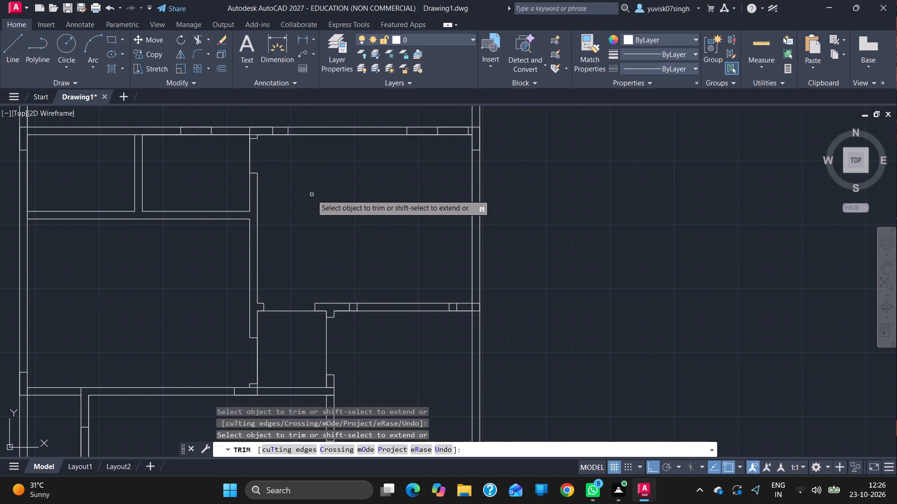
Draw a line along the top-left room's upper wall, from its inner left corner to the partition between the two small rooms.
{"action": "left_click", "coordinate": [13, 42]}
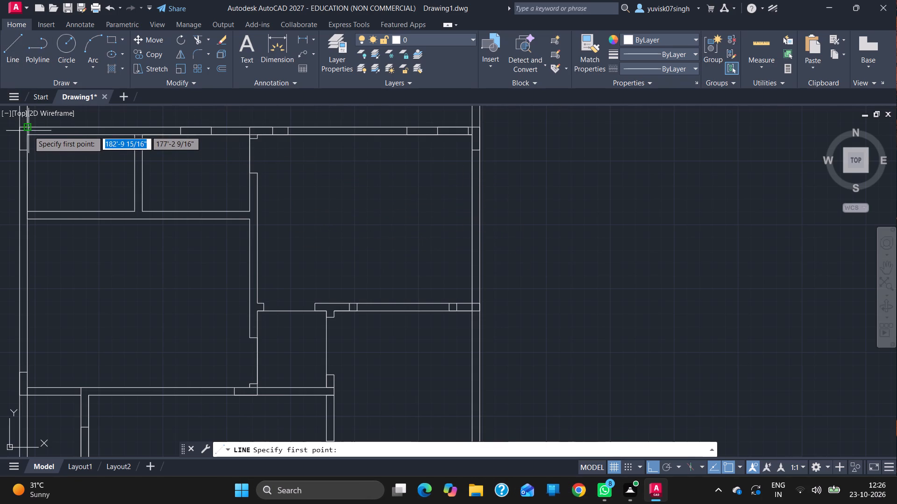
{"action": "left_click_drag", "start_coordinate": [28, 135], "coordinate": [135, 135]}
{"action": "left_click_drag", "start_coordinate": [135, 135], "coordinate": [362, 358]}
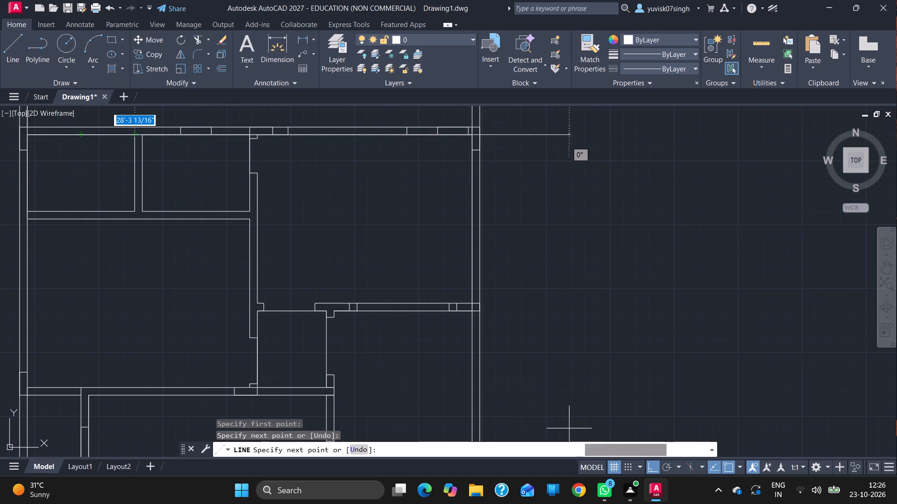
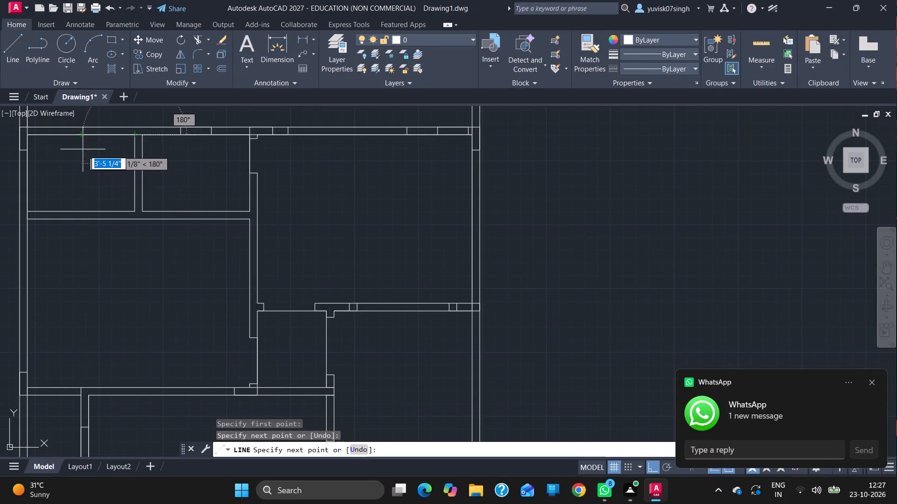
Mark a 2' opening centred in the top-left room's upper wall, starting 1' left of the midpoint, with lines across both ends.
{"action": "left_click", "coordinate": [79, 135]}
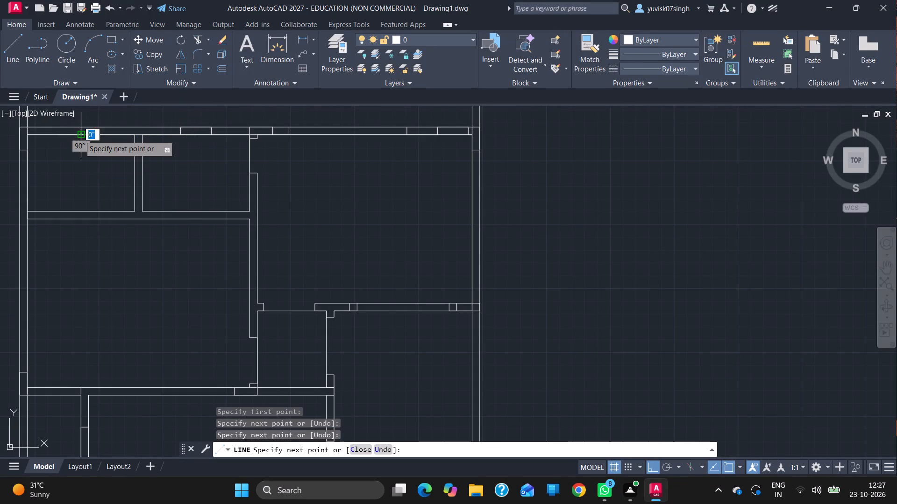
{"action": "type", "text": "1'"}
{"action": "key", "text": "Return"}
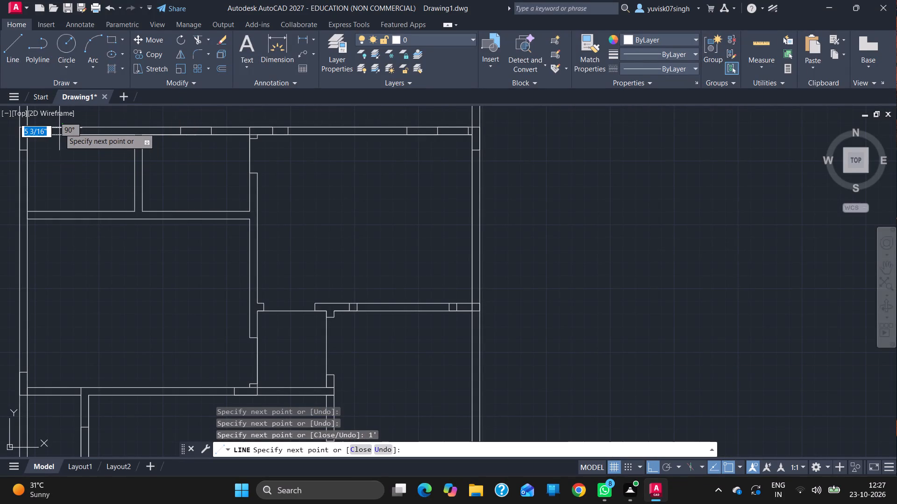
{"action": "left_click_drag", "start_coordinate": [64, 127], "coordinate": [100, 126]}
{"action": "key", "text": "2"}
{"action": "key", "text": "apostrophe"}
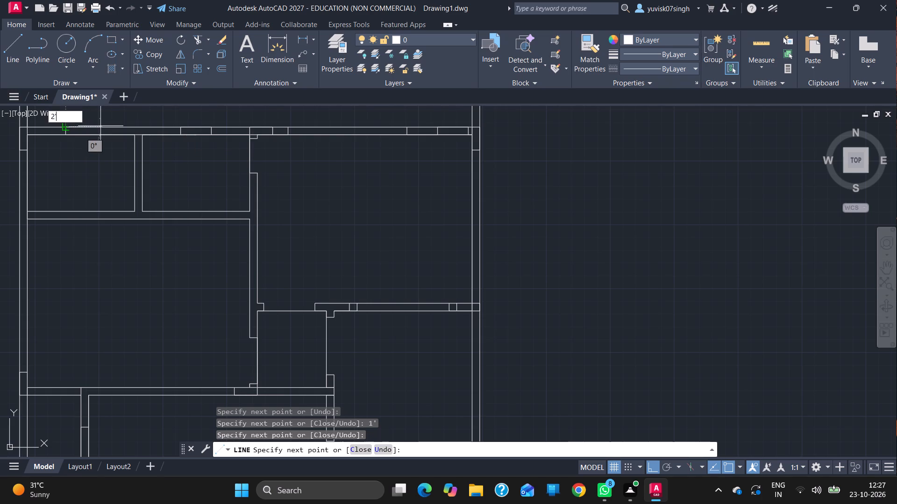
{"action": "key", "text": "Return"}
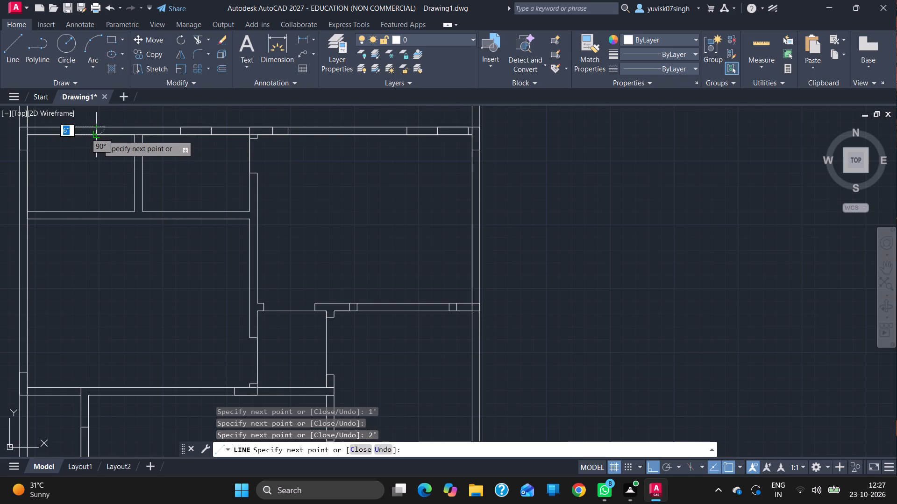
{"action": "left_click", "coordinate": [98, 136]}
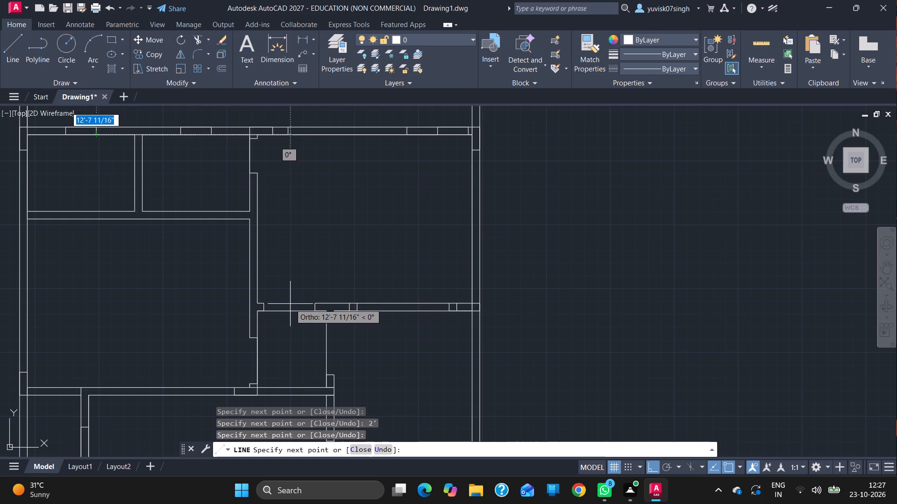
{"action": "key", "text": "Escape"}
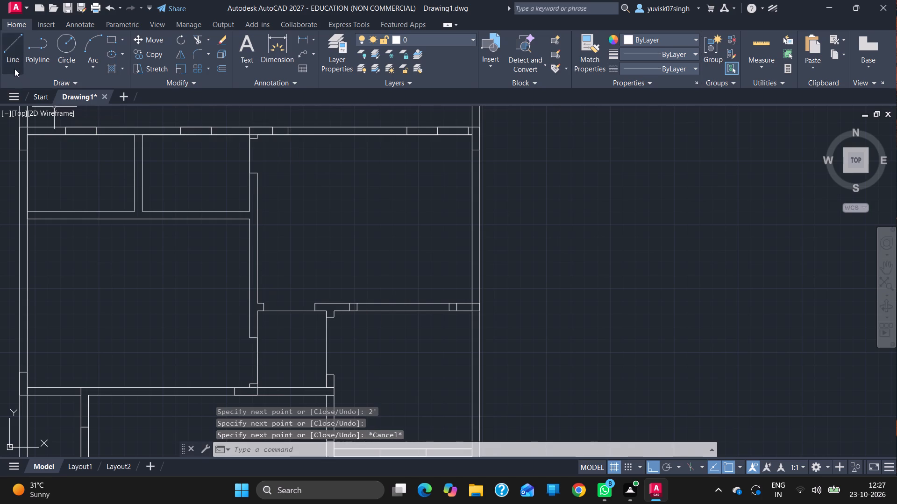
Draw a 3" line from the inner left corner along the underside of the top-left room's lower wall, ending with a line across the wall.
{"action": "left_click", "coordinate": [5, 47]}
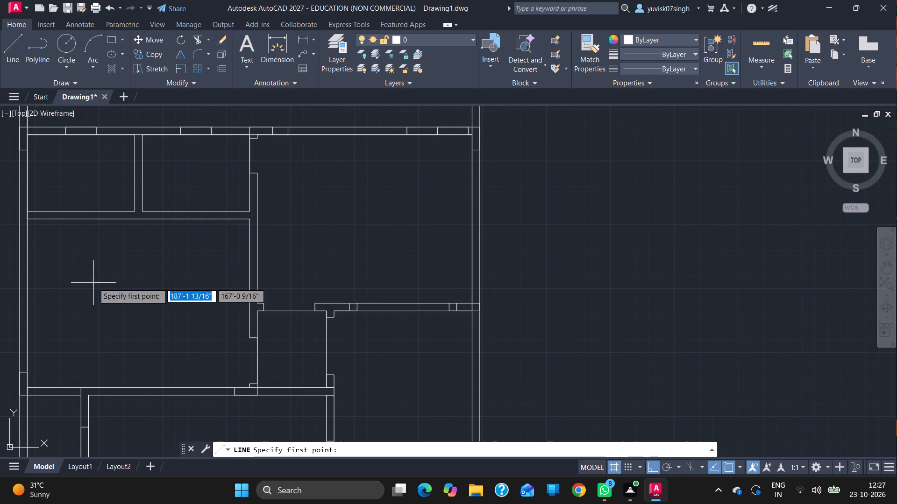
{"action": "left_click", "coordinate": [26, 219]}
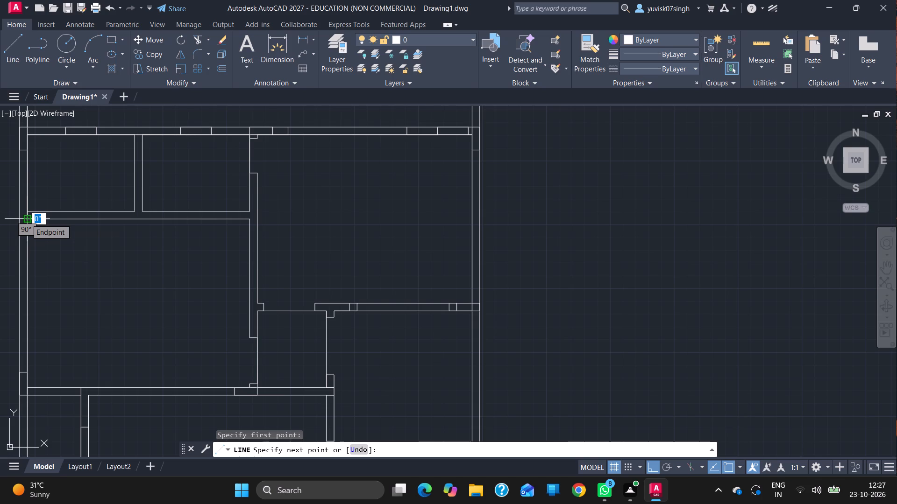
{"action": "left_click", "coordinate": [26, 219]}
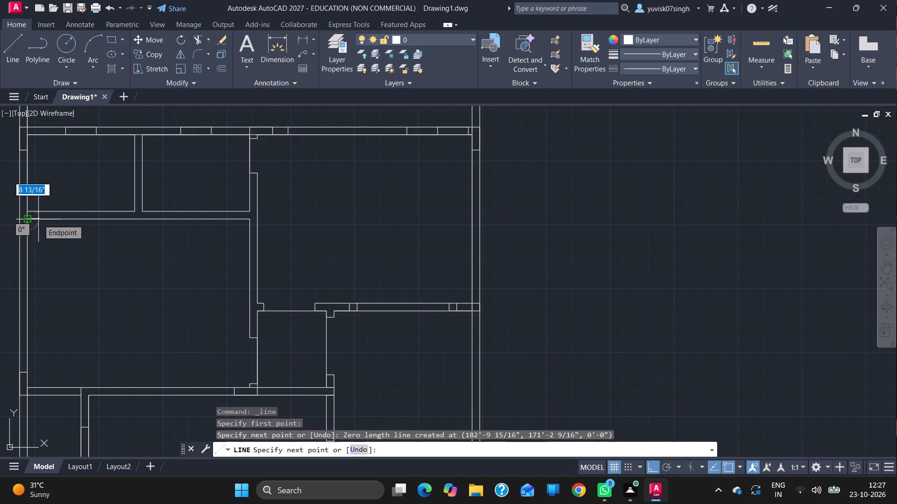
{"action": "left_click", "coordinate": [38, 219]}
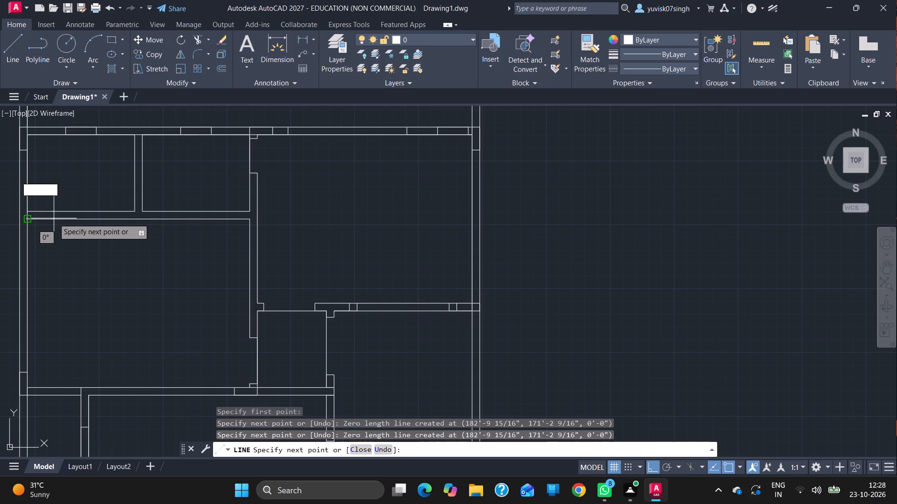
{"action": "key", "text": "3"}
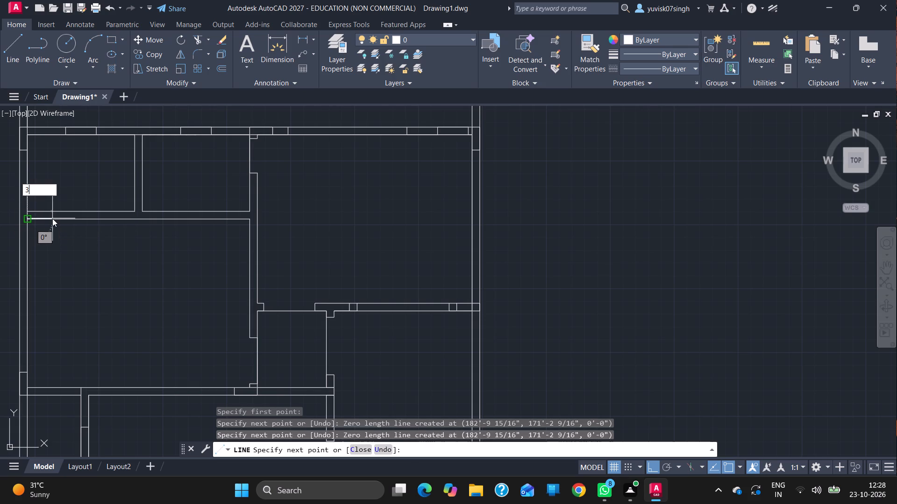
{"action": "key", "text": "BackSpace"}
{"action": "key", "text": "Return"}
{"action": "key", "text": "Escape"}
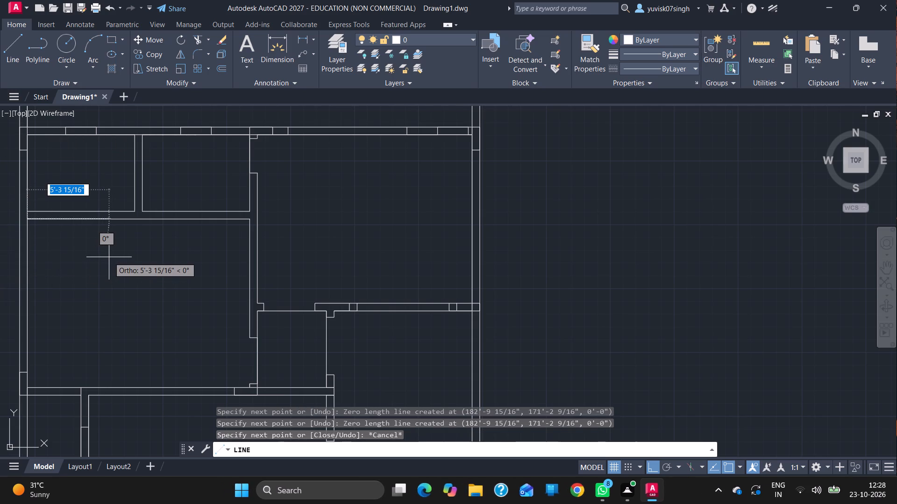
{"action": "key", "text": "3"}
{"action": "key", "text": "Return"}
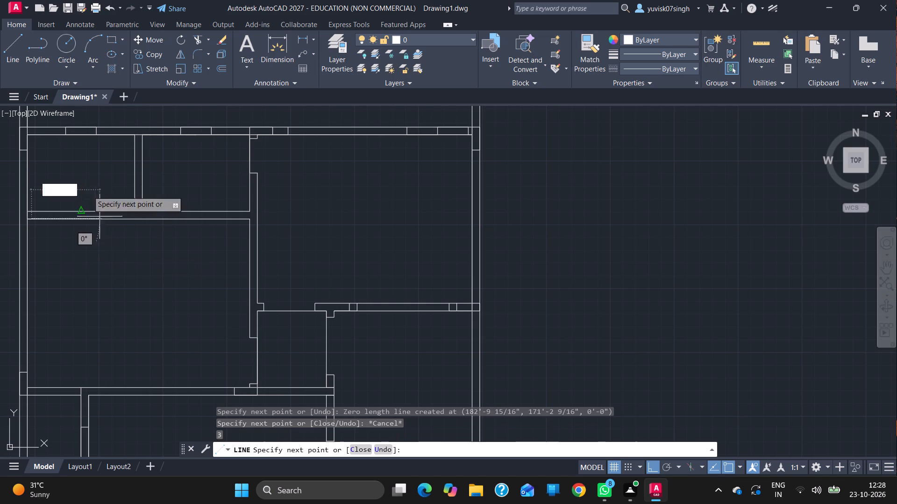
{"action": "left_click", "coordinate": [31, 211]}
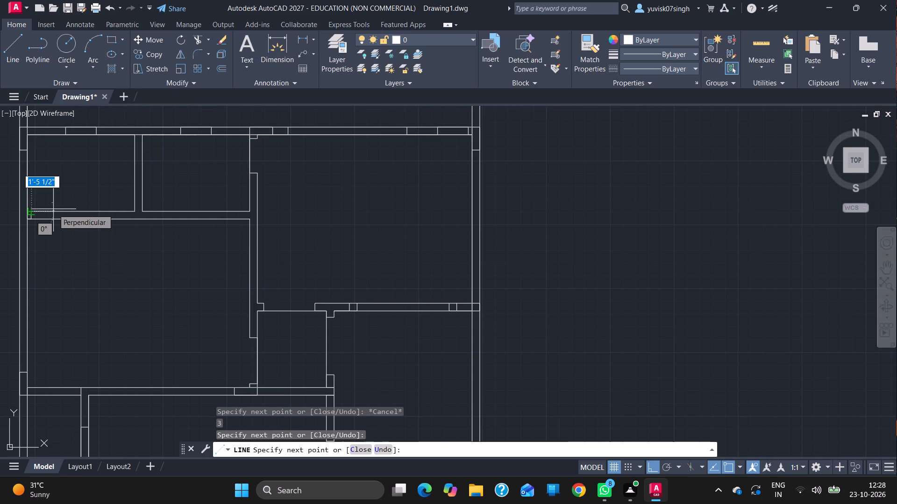
Continue 1'6" to the right along the top-left room's lower wall and close the opening with a second line across the wall.
{"action": "key", "text": "1"}
{"action": "type", "text": "'6"}
{"action": "key", "text": "Return"}
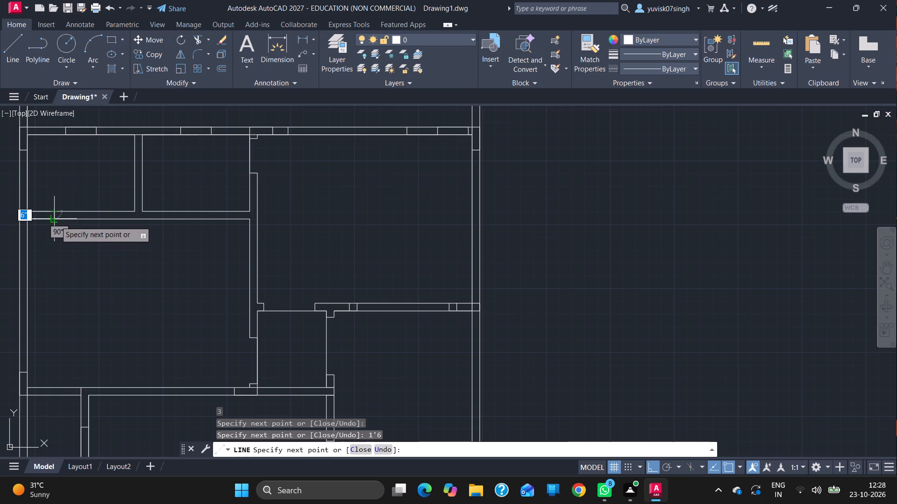
{"action": "left_click", "coordinate": [56, 222]}
{"action": "key", "text": "Escape"}
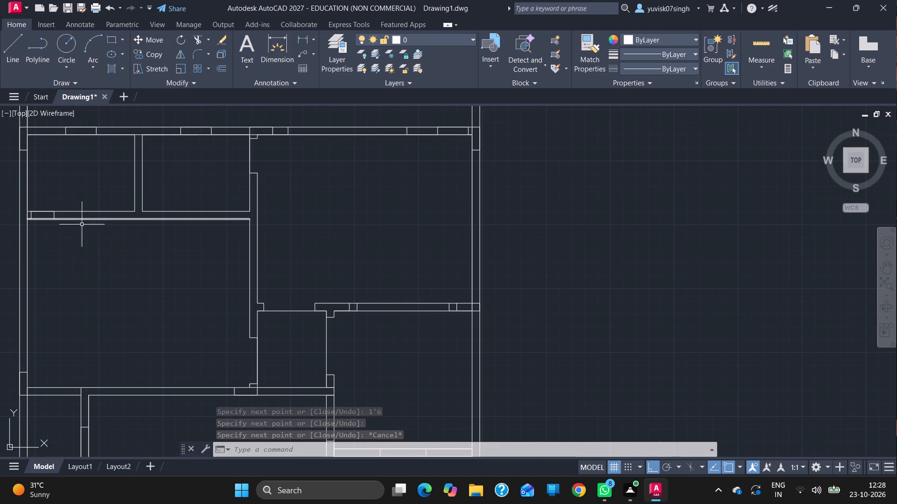
Draw a 6" line rightward from the opening's right mark in the top-left room's lower wall, ending with a new line across the wall.
{"action": "left_click", "coordinate": [5, 51]}
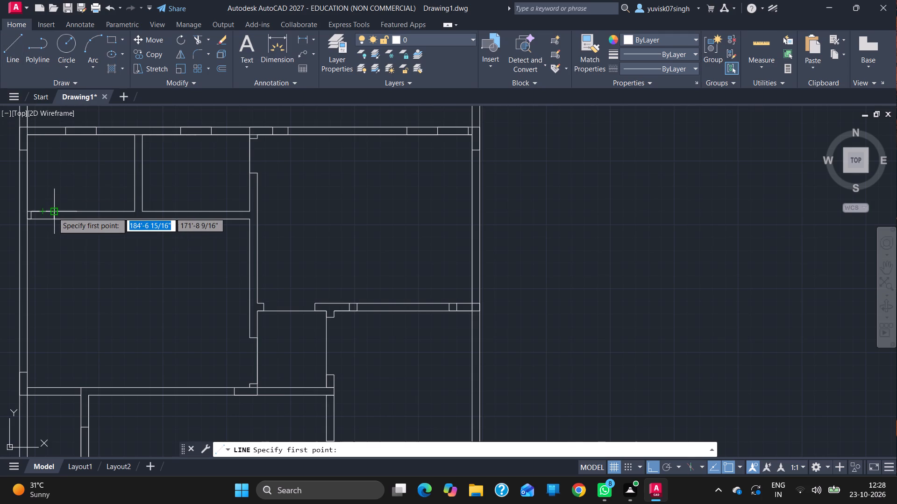
{"action": "left_click_drag", "start_coordinate": [53, 212], "coordinate": [69, 212]}
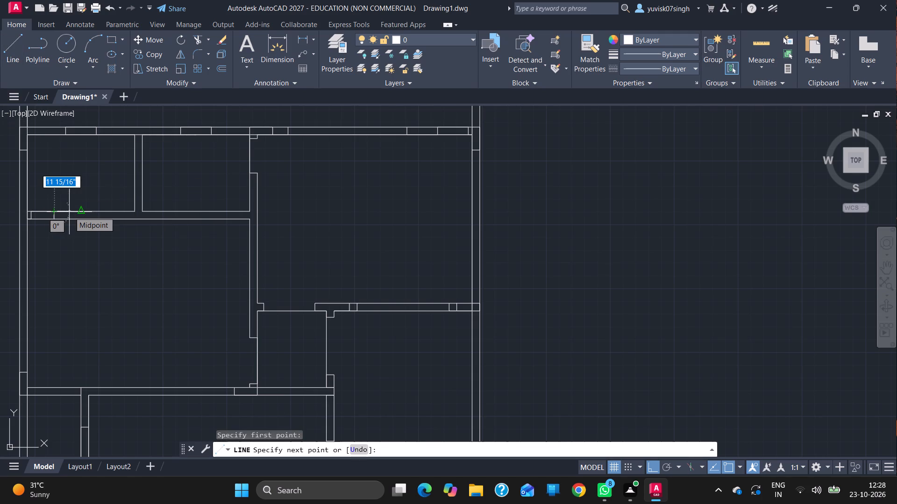
{"action": "key", "text": "6"}
{"action": "key", "text": "Return"}
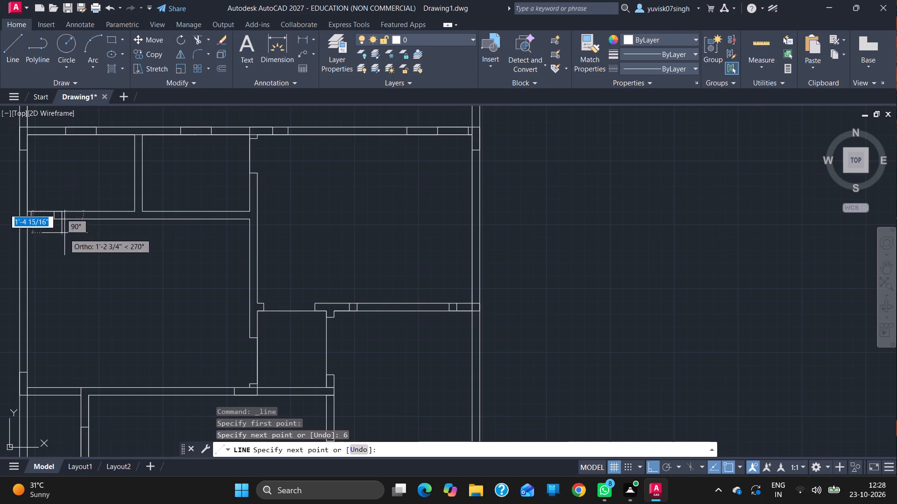
{"action": "left_click", "coordinate": [62, 219]}
{"action": "key", "text": "Escape"}
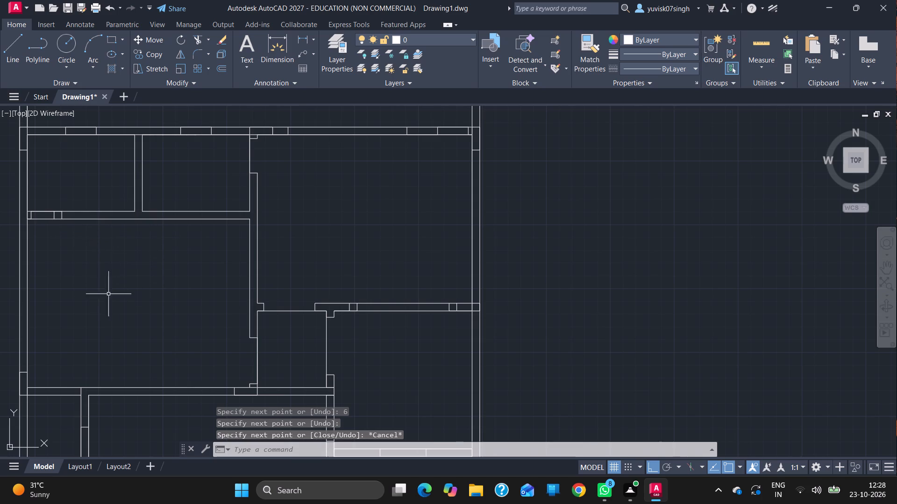
Trim the old right mark and the lower wall line between the opening's left mark and the new right line.
{"action": "type", "text": "tr"}
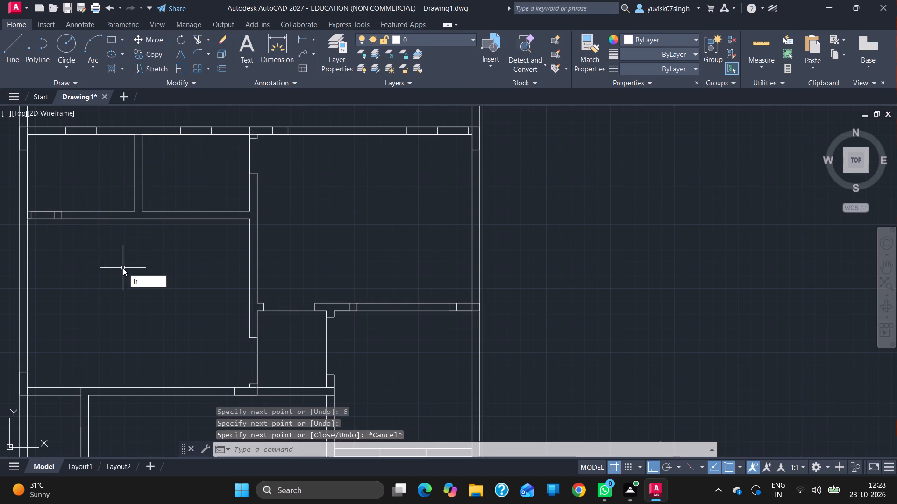
{"action": "key", "text": "Return"}
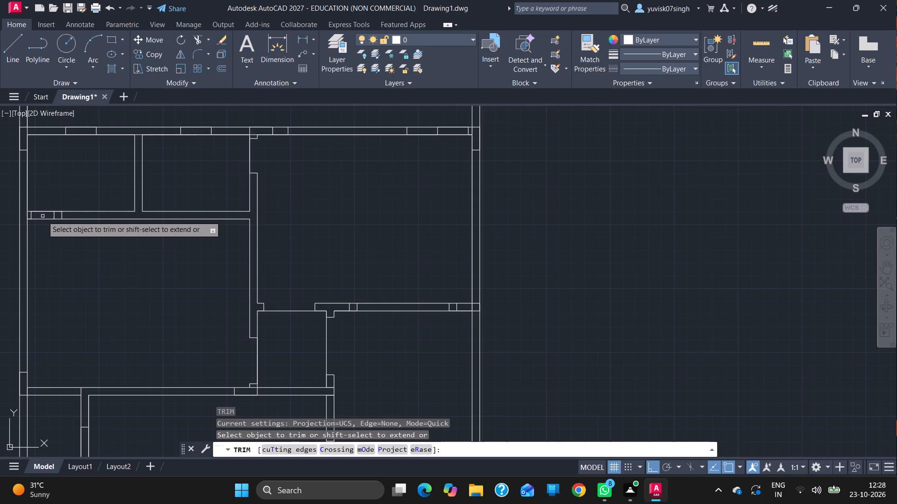
{"action": "left_click", "coordinate": [44, 219]}
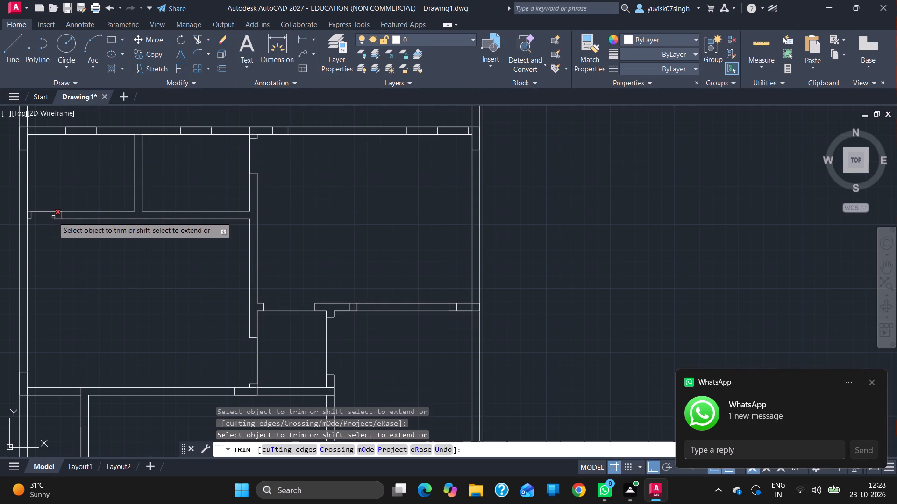
{"action": "left_click", "coordinate": [54, 217]}
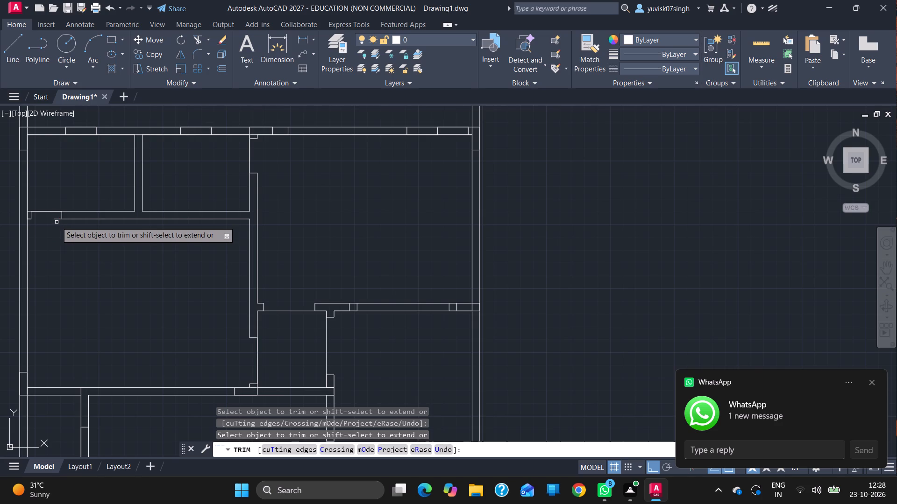
{"action": "left_click", "coordinate": [55, 219]}
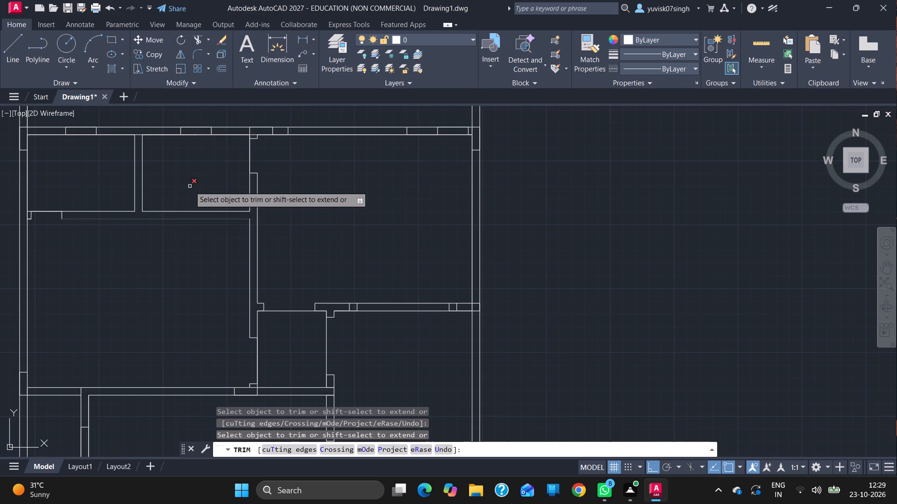
Draw a guide line from the upper cross wall at the middle partition up to the top exterior wall's inner face, continuing 1'6" right.
{"action": "scroll", "coordinate": [184, 206], "scroll_direction": "down", "scroll_amount": 1, "text": "ctrl"}
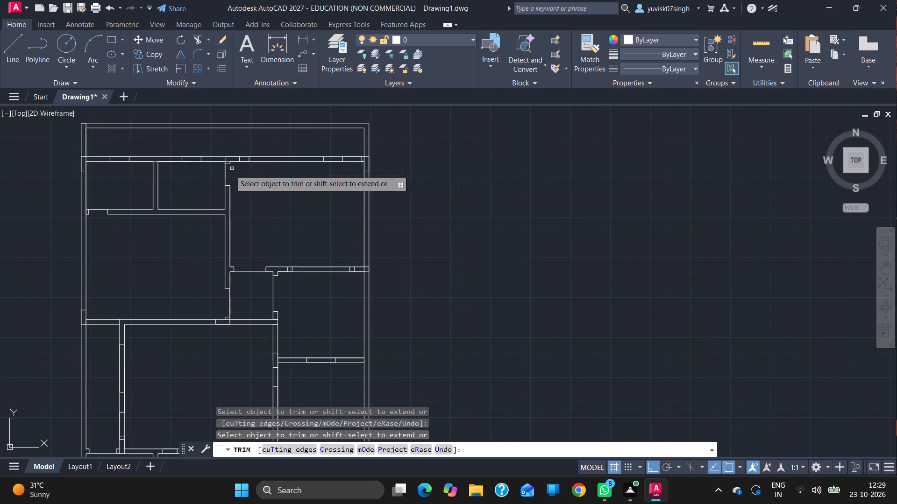
{"action": "scroll", "coordinate": [209, 230], "scroll_direction": "down", "scroll_amount": 1, "text": "ctrl"}
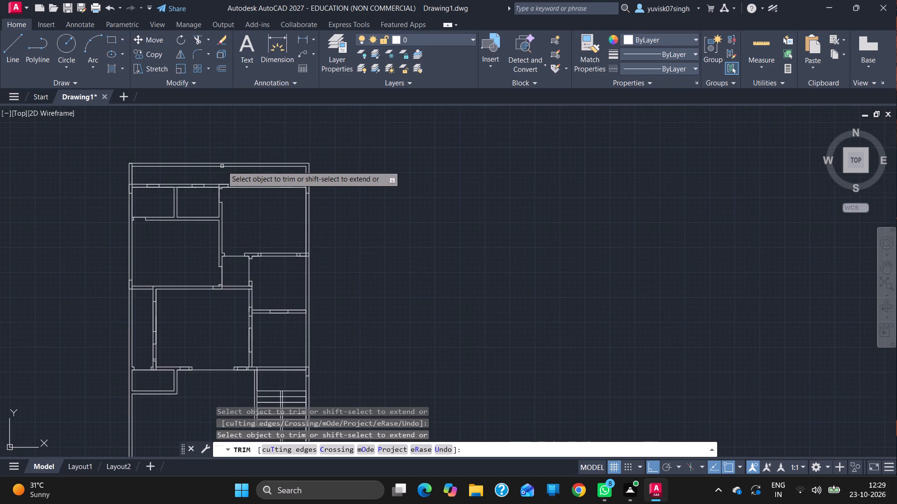
{"action": "scroll", "coordinate": [221, 169], "scroll_direction": "up", "scroll_amount": 4, "text": "ctrl"}
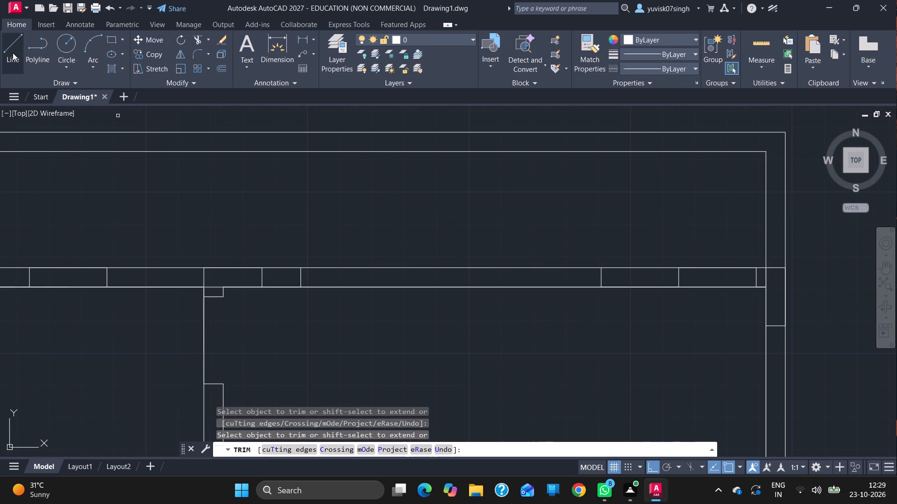
{"action": "left_click", "coordinate": [13, 53]}
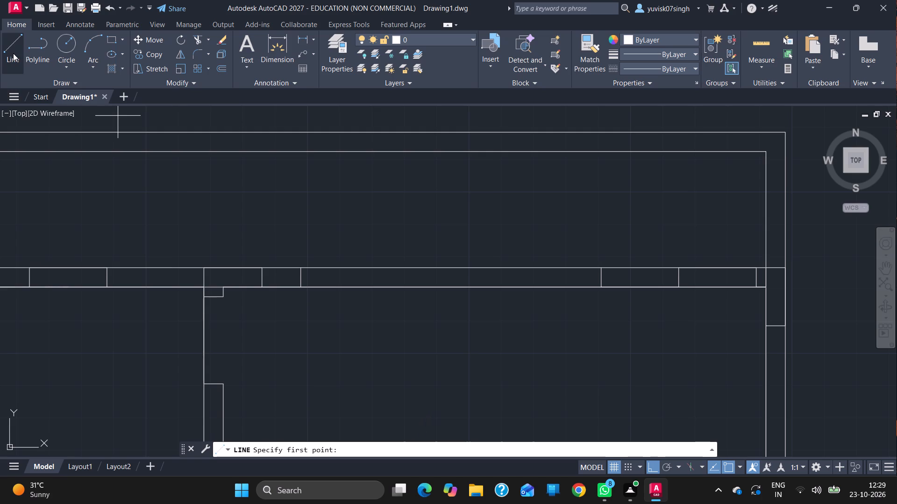
{"action": "left_click", "coordinate": [13, 38]}
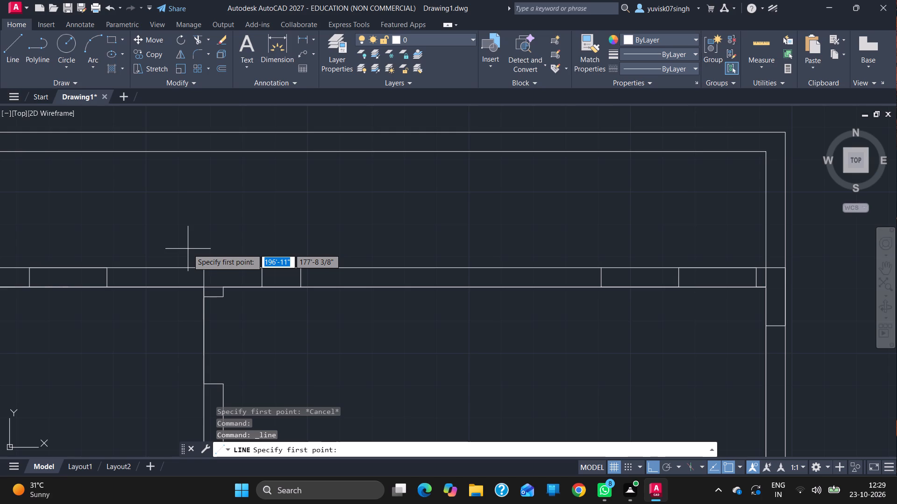
{"action": "left_click", "coordinate": [202, 266]}
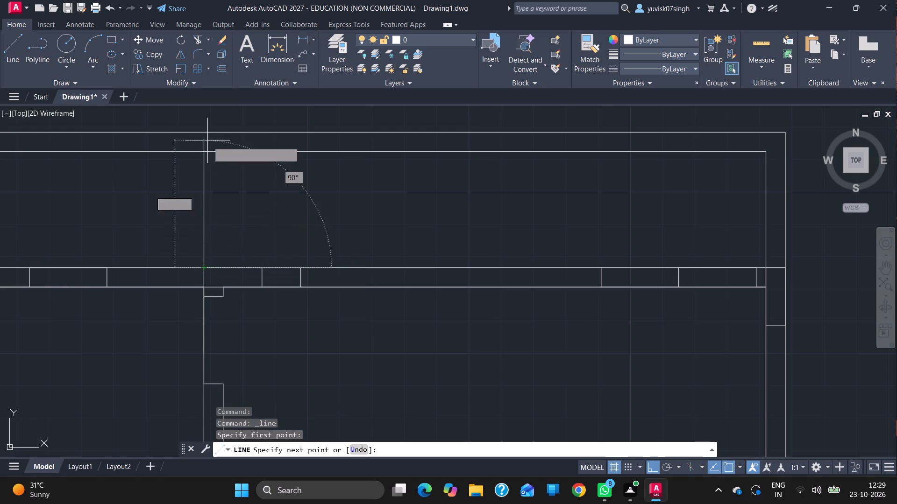
{"action": "left_click", "coordinate": [204, 149]}
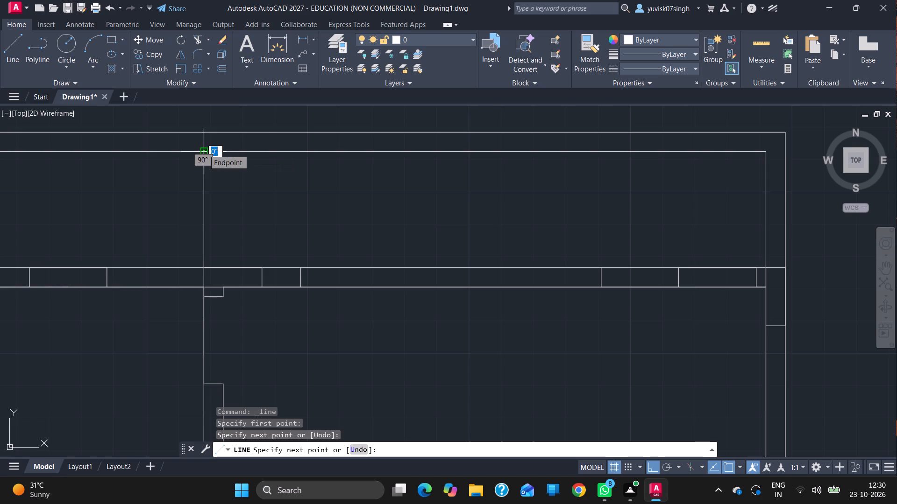
{"action": "left_click_drag", "start_coordinate": [204, 149], "coordinate": [248, 159]}
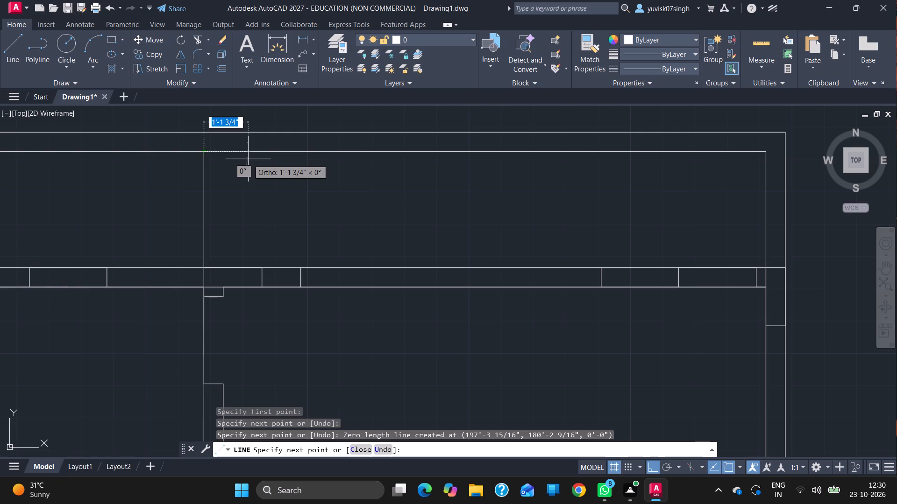
{"action": "left_click_drag", "start_coordinate": [248, 159], "coordinate": [251, 158]}
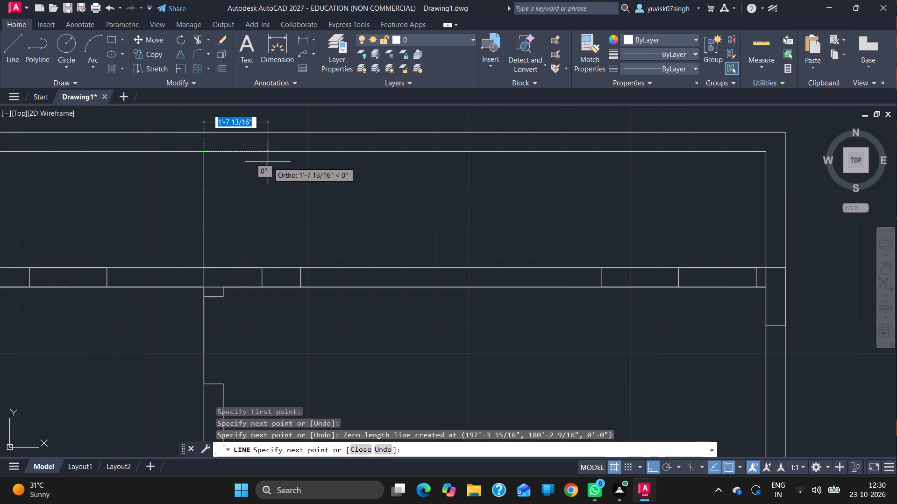
{"action": "key", "text": "1"}
{"action": "type", "text": "'6"}
{"action": "key", "text": "Return"}
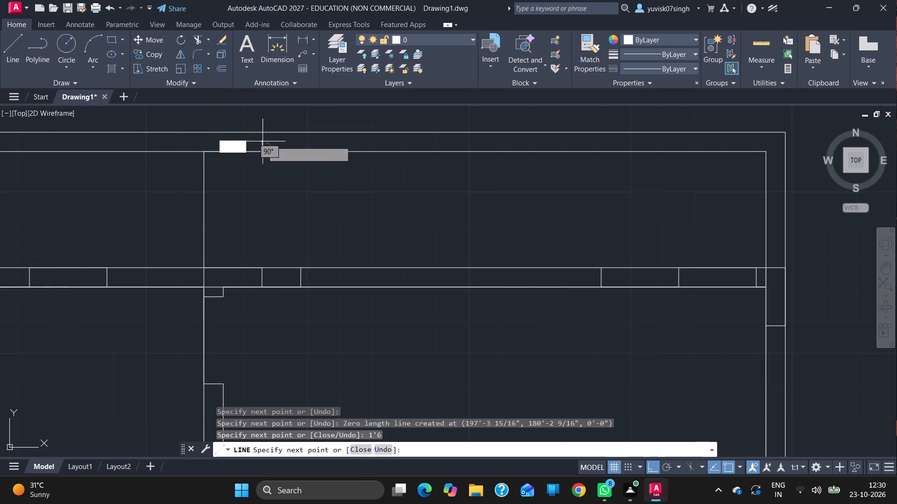
Continue the line up across the top exterior wall, 3' left along its outer face, and back down across the wall.
{"action": "left_click_drag", "start_coordinate": [264, 133], "coordinate": [166, 125]}
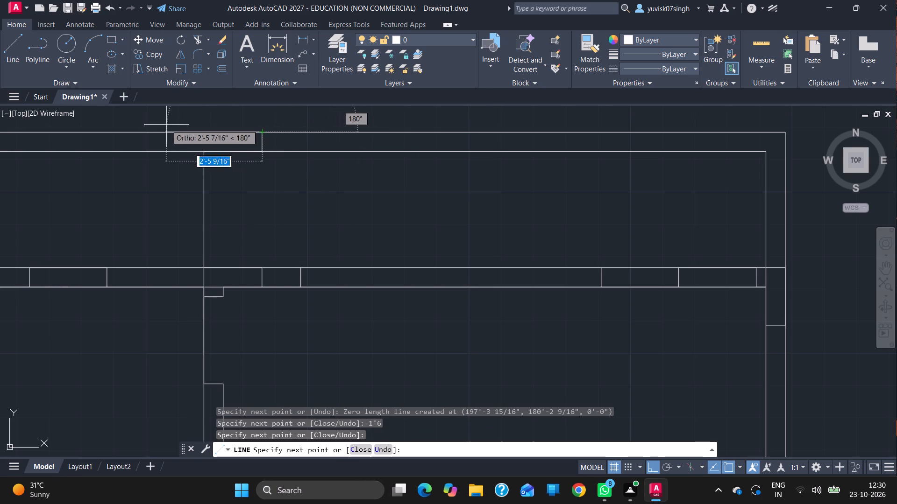
{"action": "left_click_drag", "start_coordinate": [166, 125], "coordinate": [143, 127]}
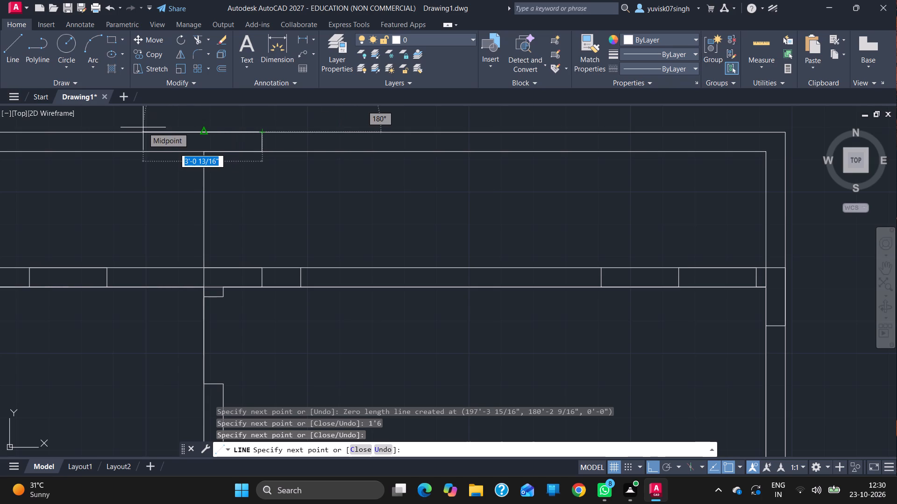
{"action": "type", "text": "3'"}
{"action": "key", "text": "Return"}
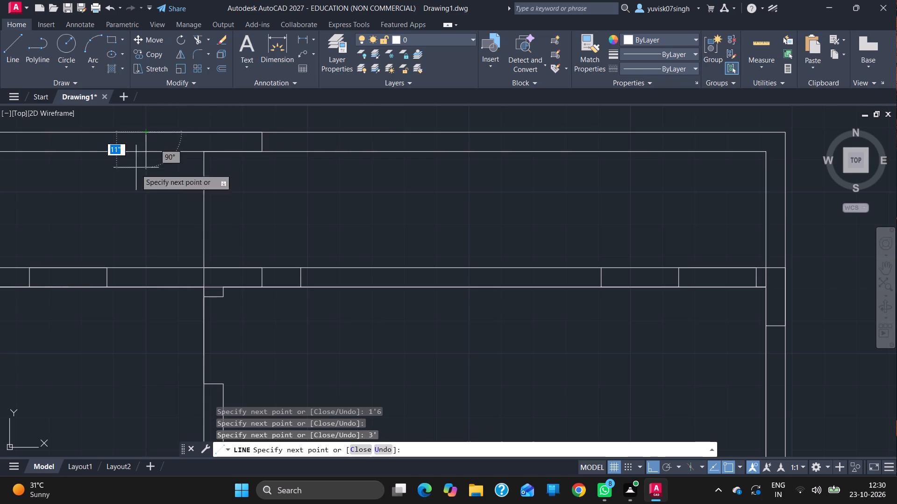
{"action": "left_click", "coordinate": [146, 153]}
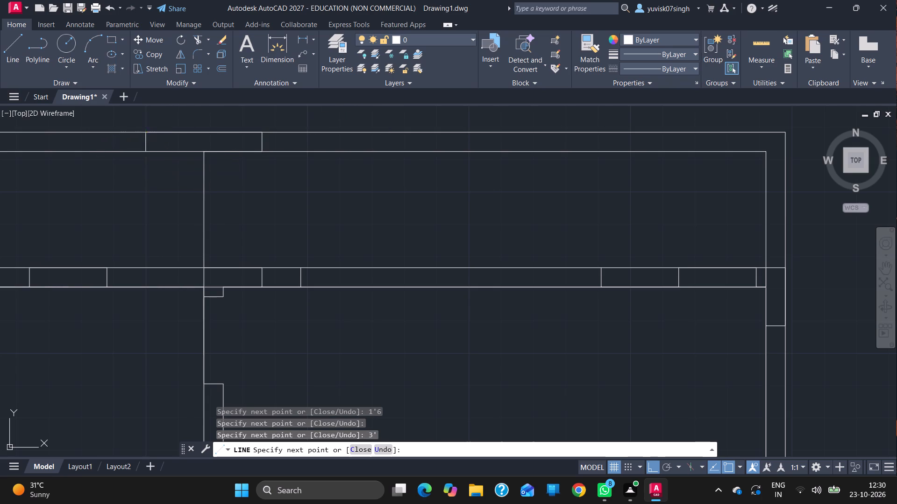
{"action": "key", "text": "Escape"}
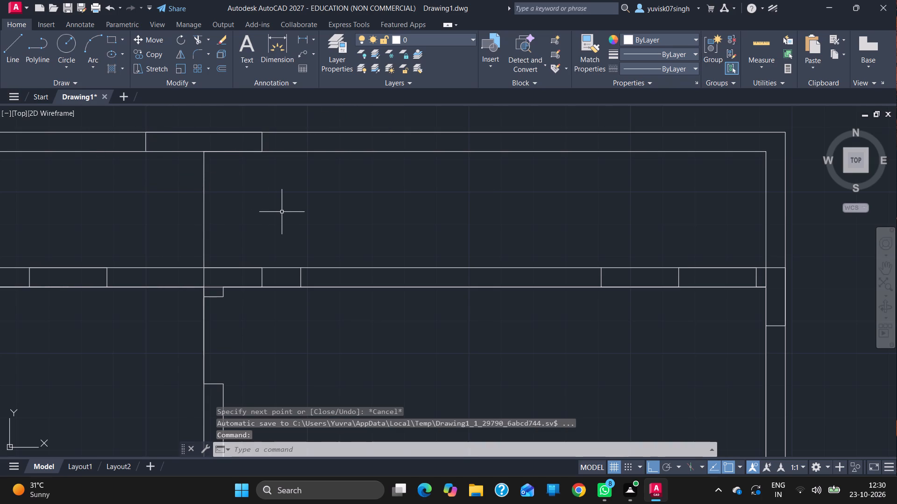
Trim the vertical guide line and the top exterior wall's inner line between the two opening marks.
{"action": "type", "text": "tr"}
{"action": "key", "text": "Return"}
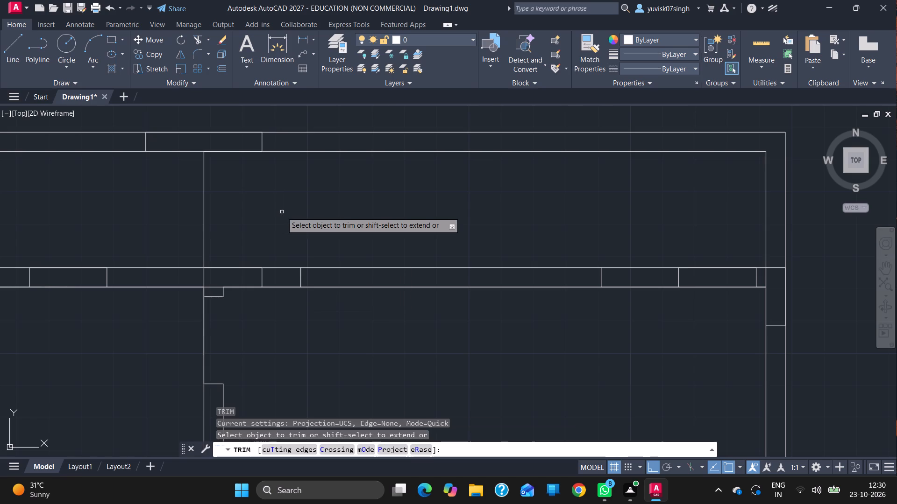
{"action": "left_click", "coordinate": [205, 194]}
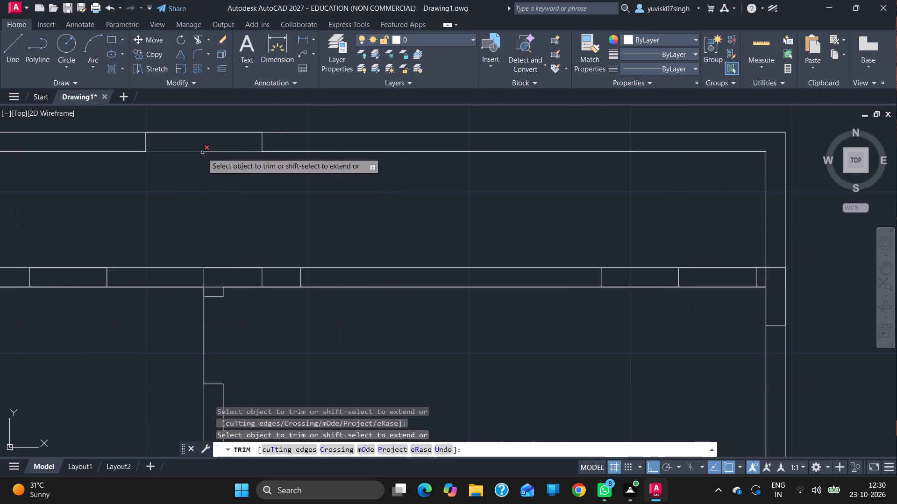
{"action": "left_click", "coordinate": [205, 152]}
{"action": "left_click", "coordinate": [207, 152]}
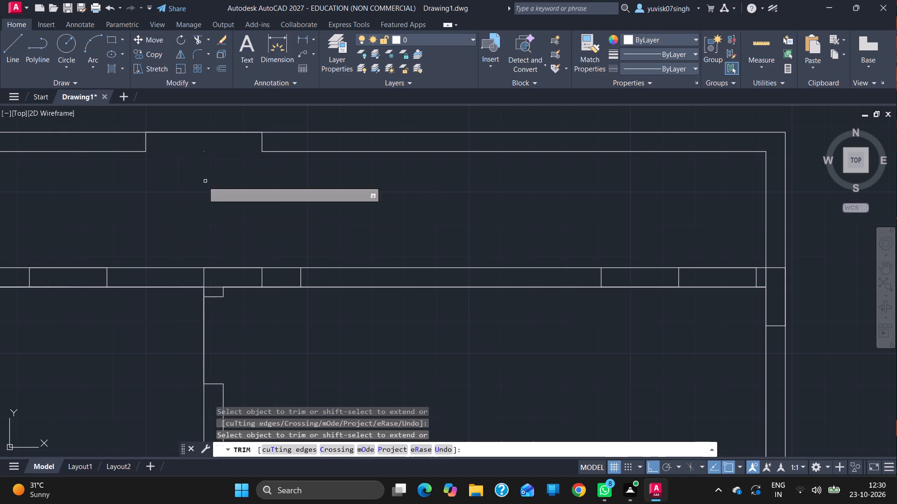
Trim the upper cross wall's lower line between the two opening marks near its right end.
{"action": "scroll", "coordinate": [206, 235], "scroll_direction": "down", "scroll_amount": 1, "text": "ctrl"}
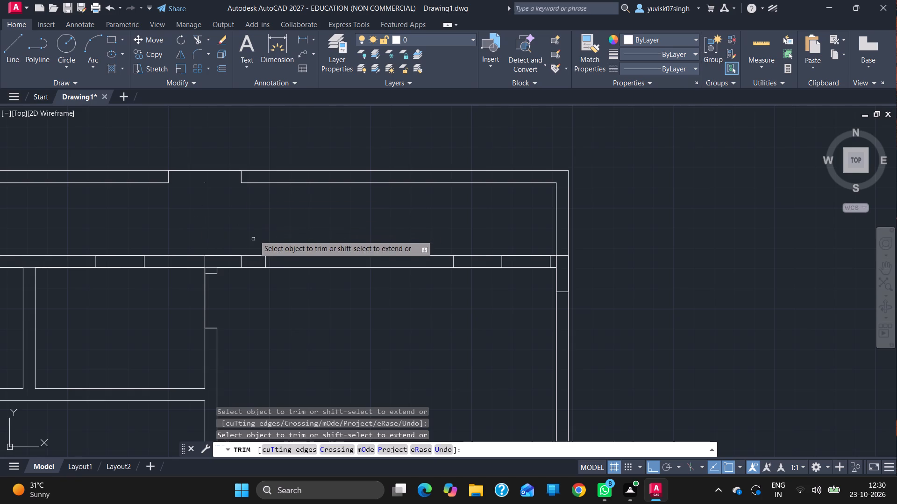
{"action": "left_click", "coordinate": [517, 267]}
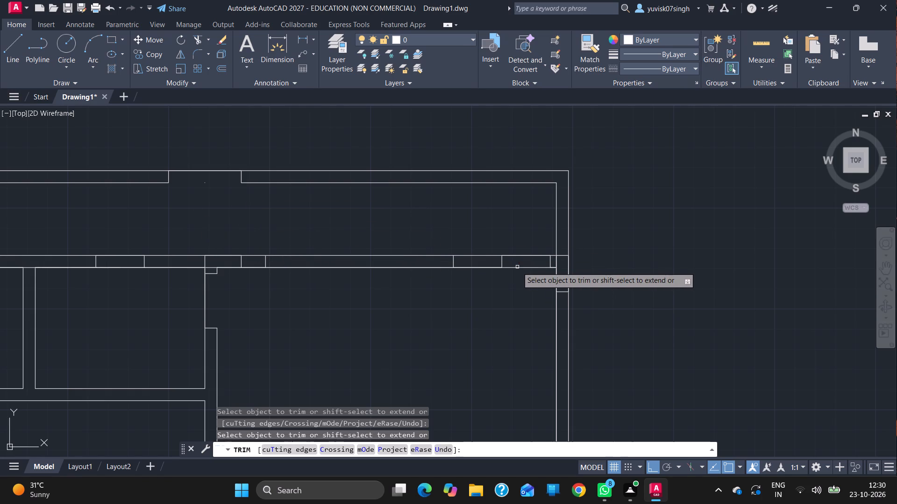
{"action": "left_click", "coordinate": [523, 268]}
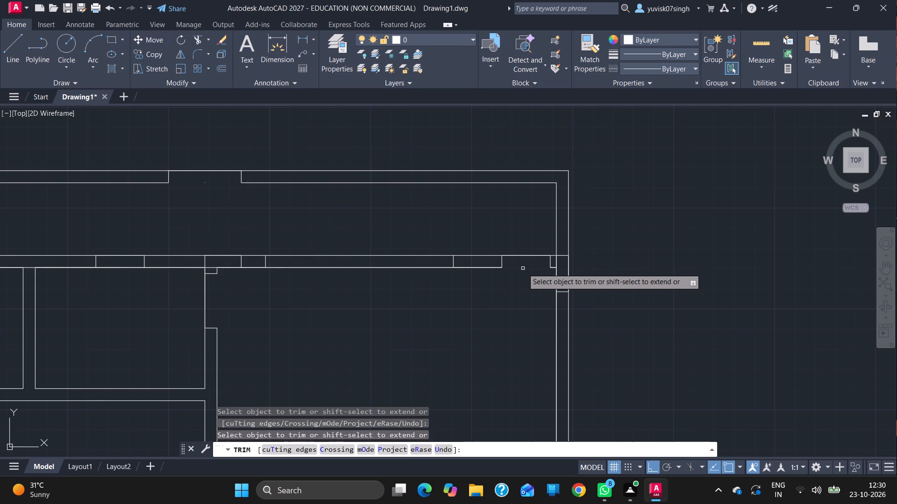
{"action": "key", "text": "h"}
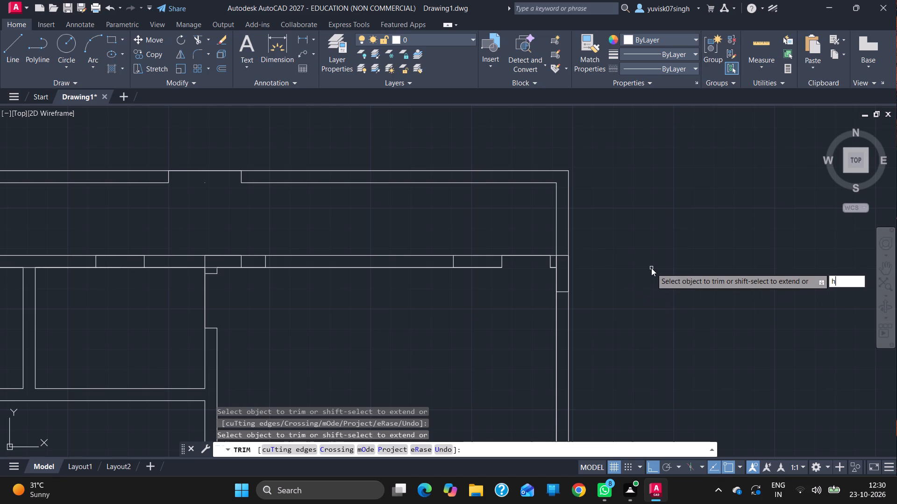
{"action": "key", "text": "Escape"}
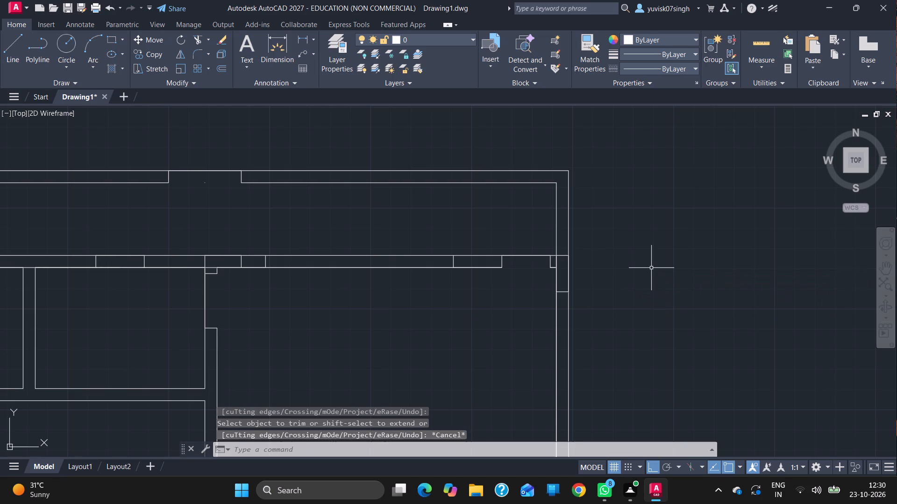
Hatch the three window segments of the upper cross wall with the SOLID pattern in colour 147,149,152.
{"action": "key", "text": "h"}
{"action": "key", "text": "Return"}
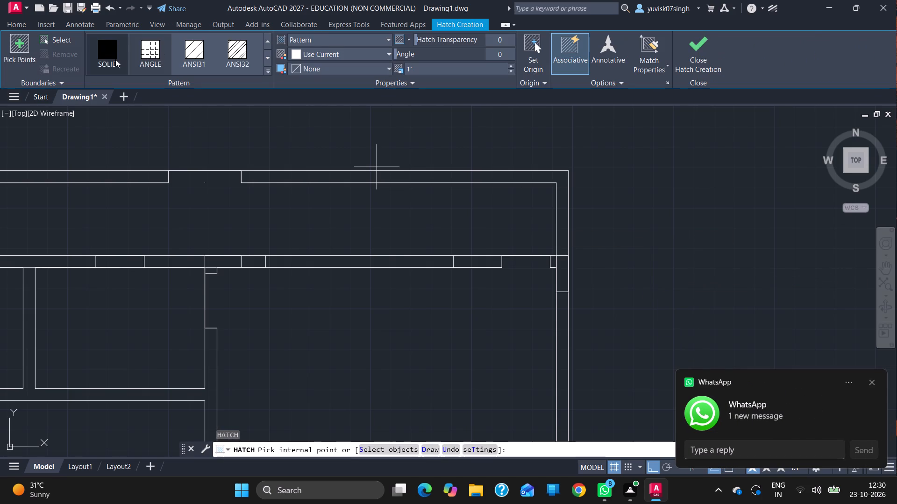
{"action": "left_click", "coordinate": [110, 58]}
{"action": "left_click", "coordinate": [312, 55]}
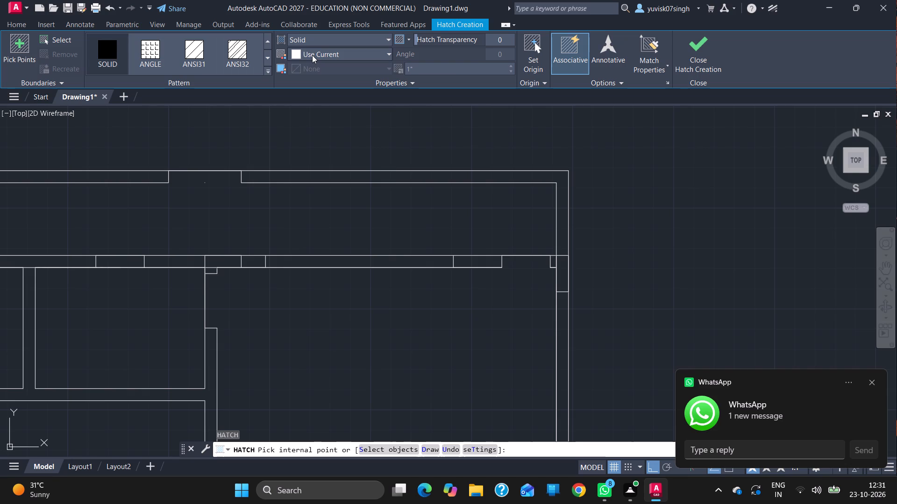
{"action": "left_click", "coordinate": [292, 128]}
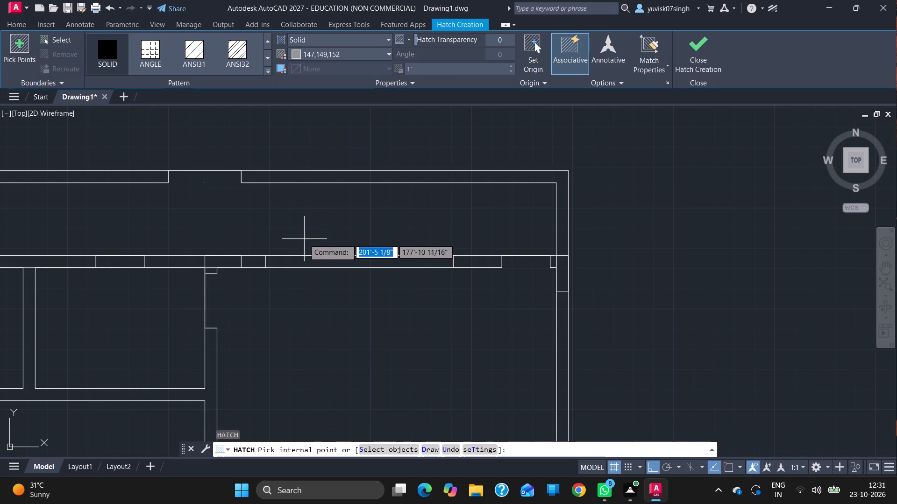
{"action": "left_click", "coordinate": [304, 257]}
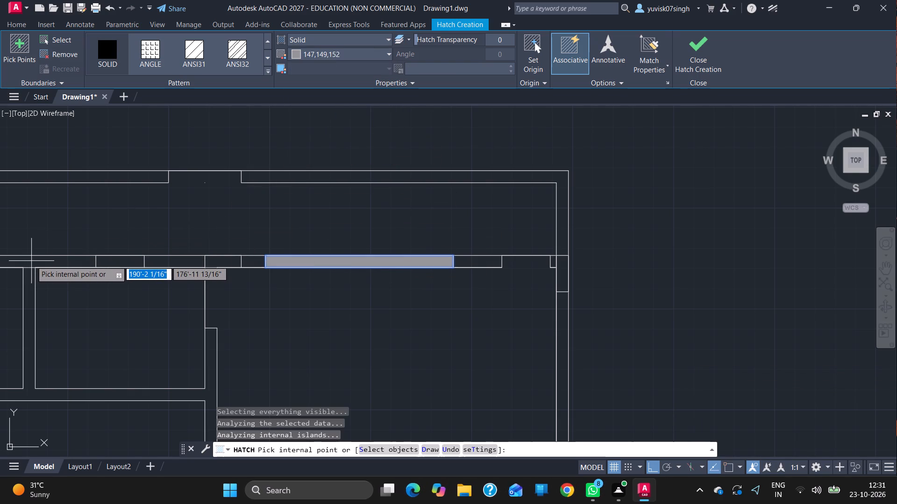
{"action": "left_click", "coordinate": [123, 261]}
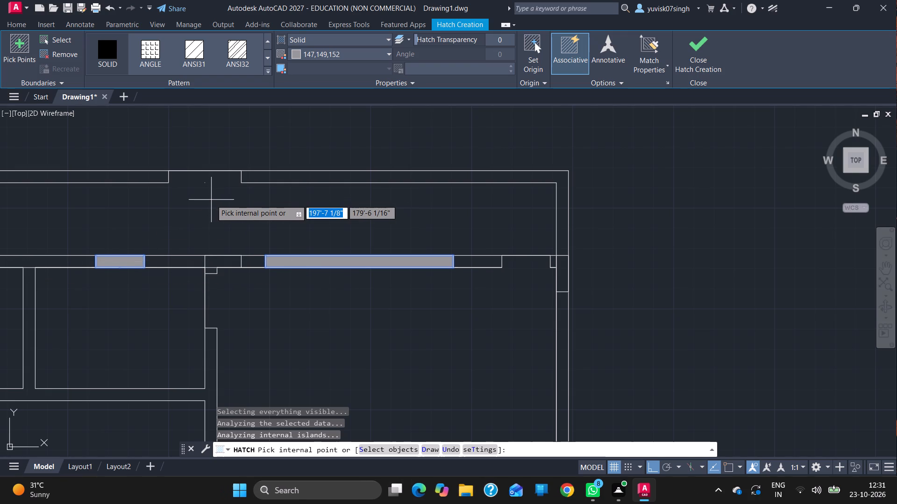
{"action": "scroll", "coordinate": [211, 200], "scroll_direction": "down", "scroll_amount": 1, "text": "ctrl"}
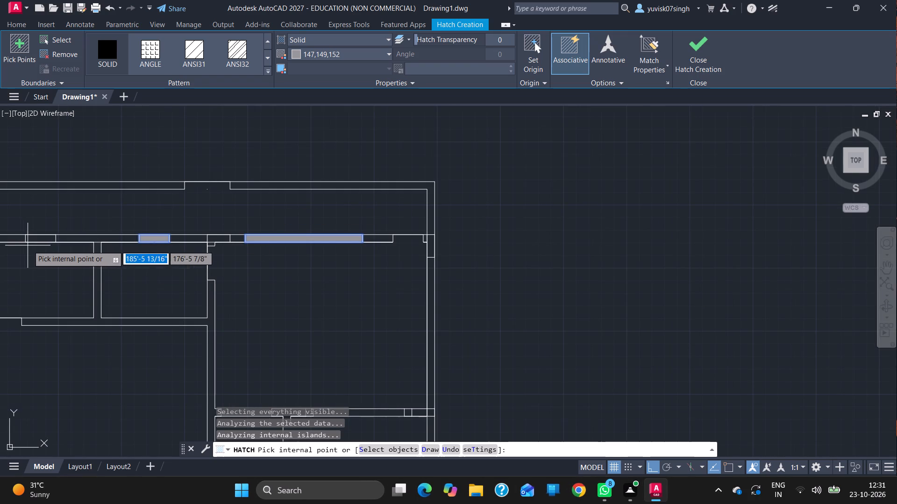
{"action": "left_click", "coordinate": [35, 239]}
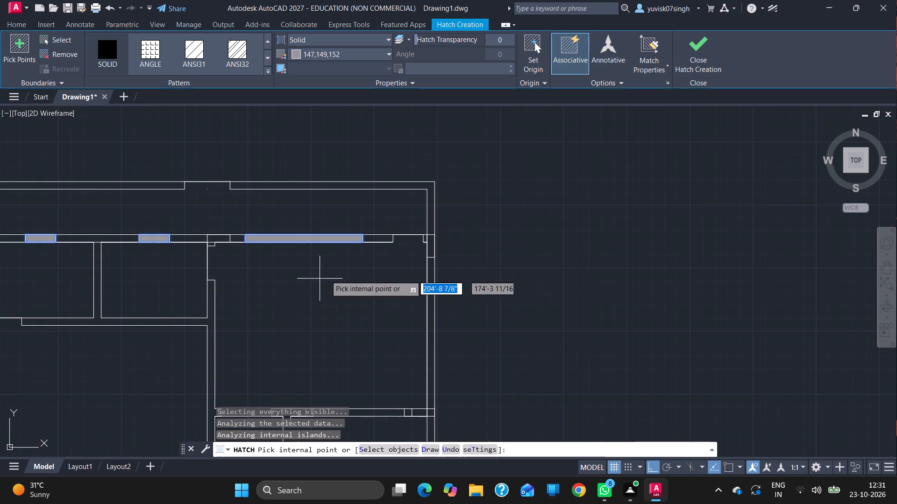
Add solid hatch to the left passage's upper wall and side-wall window, and to window segments above and below the middle-right room.
{"action": "scroll", "coordinate": [551, 222], "scroll_direction": "down", "scroll_amount": 2, "text": "ctrl"}
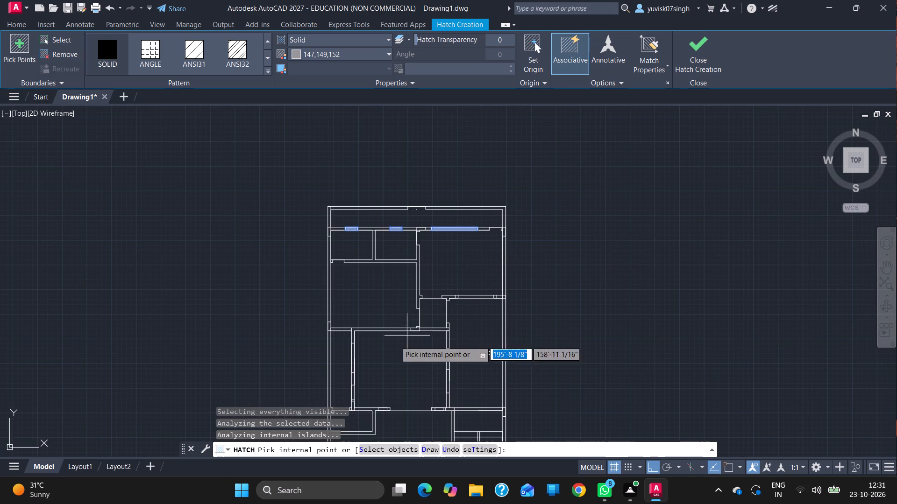
{"action": "scroll", "coordinate": [351, 356], "scroll_direction": "up", "scroll_amount": 2, "text": "ctrl"}
{"action": "left_click", "coordinate": [351, 356]}
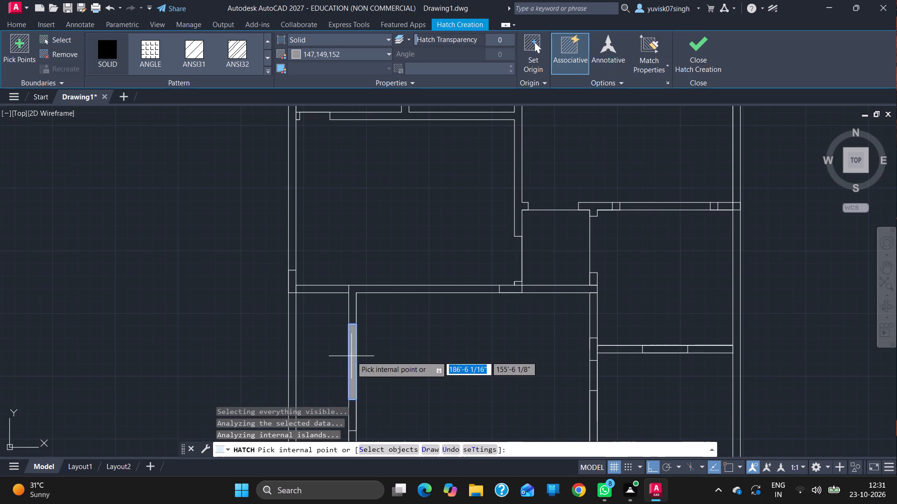
{"action": "left_click", "coordinate": [317, 292]}
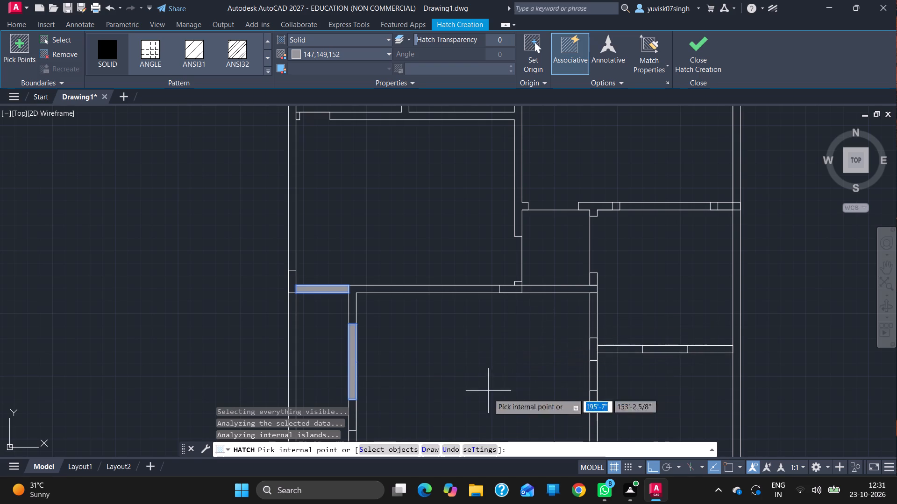
{"action": "left_click", "coordinate": [648, 349]}
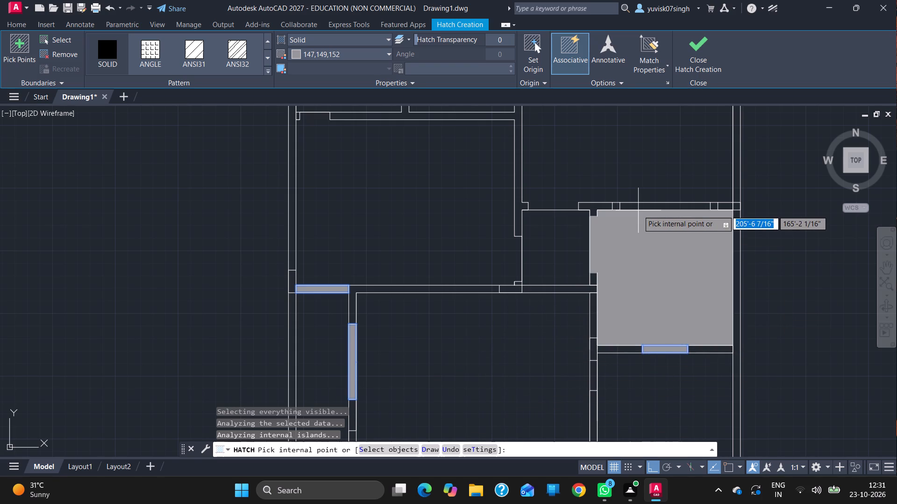
{"action": "left_click", "coordinate": [635, 207]}
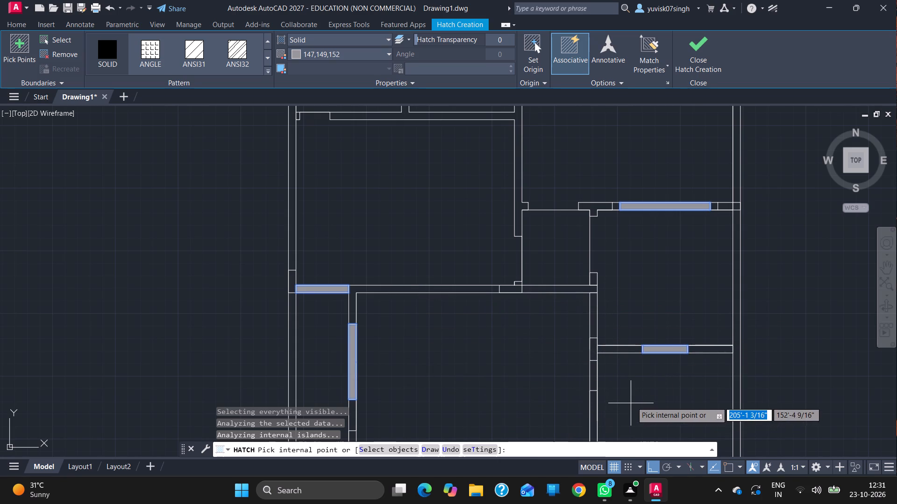
Hatch the two window segments on either side of the opening in the central room's lower wall with SOLID in colour 147,149,152.
{"action": "scroll", "coordinate": [632, 402], "scroll_direction": "down", "scroll_amount": 2, "text": "ctrl"}
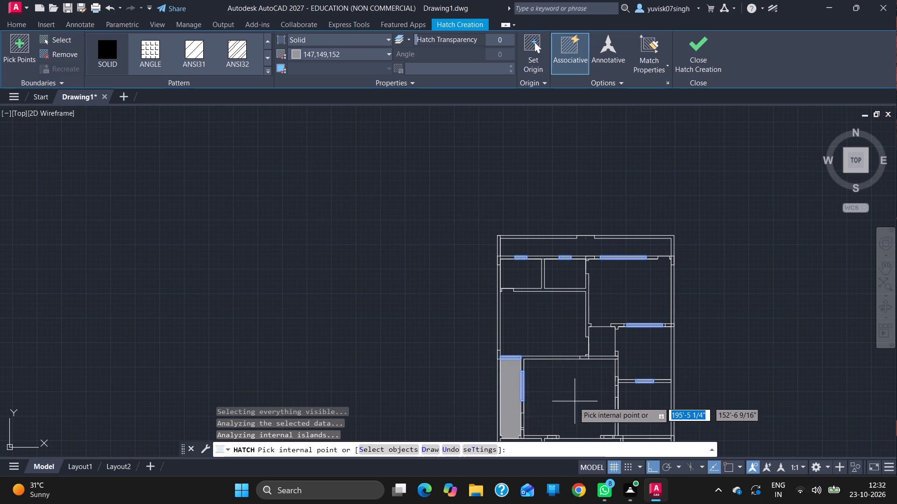
{"action": "scroll", "coordinate": [570, 265], "scroll_direction": "down", "scroll_amount": 3, "text": "ctrl"}
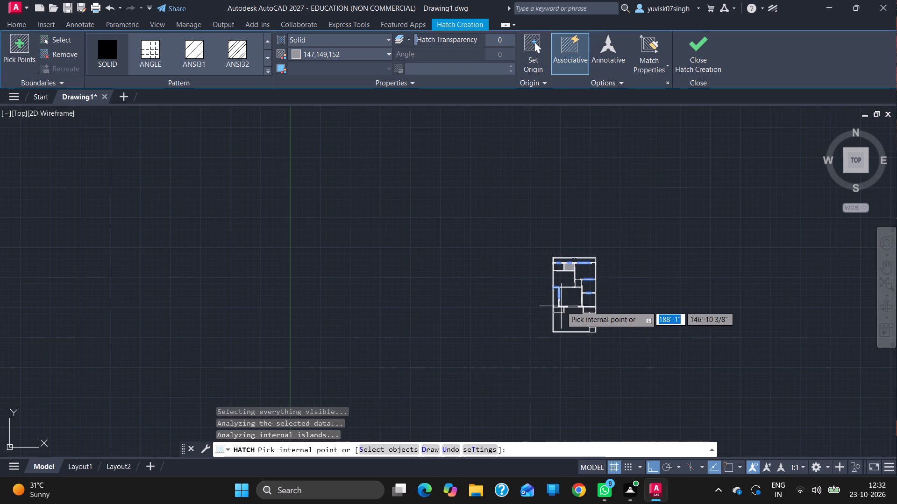
{"action": "scroll", "coordinate": [562, 323], "scroll_direction": "up", "scroll_amount": 4, "text": "ctrl"}
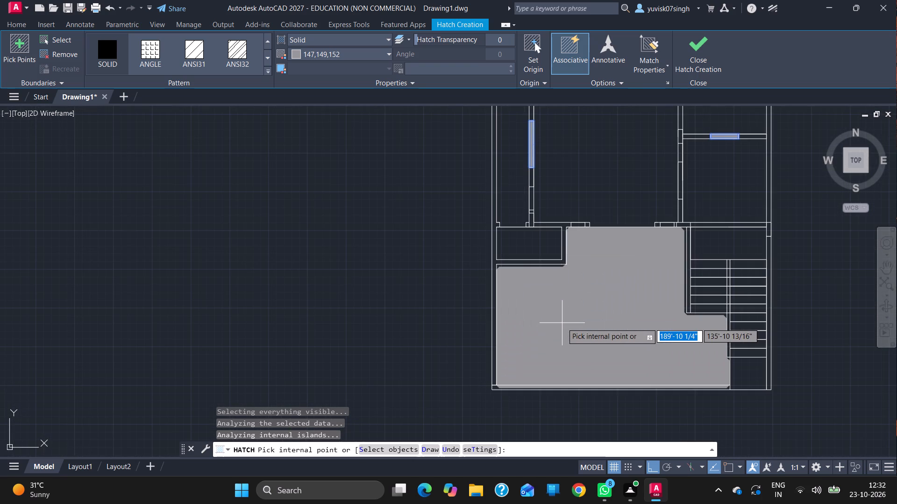
{"action": "left_click", "coordinate": [574, 224]}
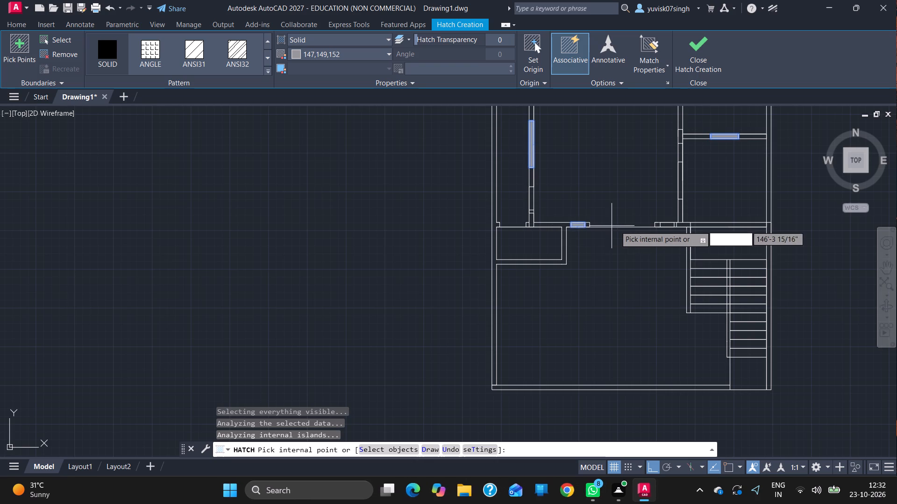
{"action": "left_click", "coordinate": [665, 226]}
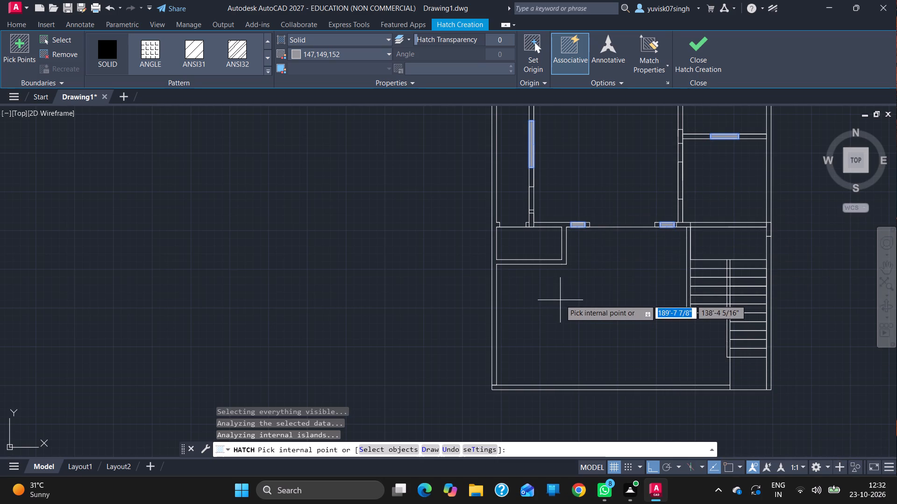
{"action": "scroll", "coordinate": [560, 297], "scroll_direction": "down", "scroll_amount": 1, "text": "ctrl"}
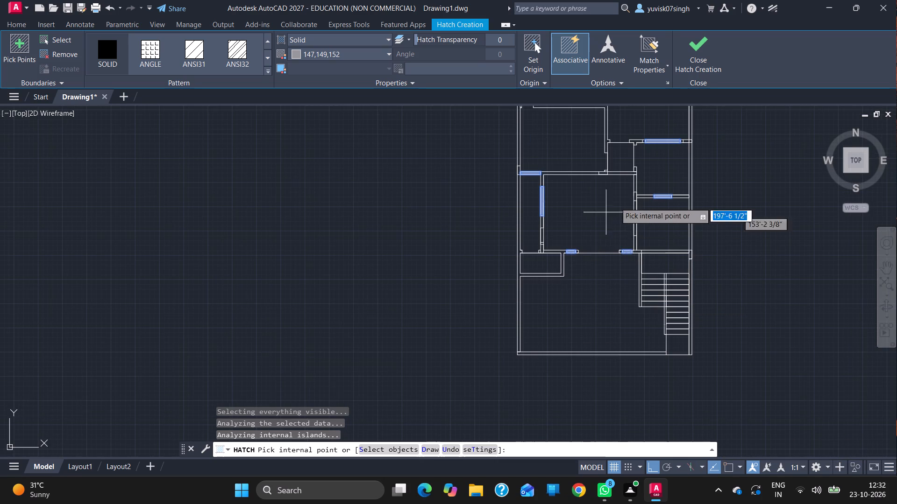
{"action": "scroll", "coordinate": [650, 185], "scroll_direction": "up", "scroll_amount": 5, "text": "ctrl"}
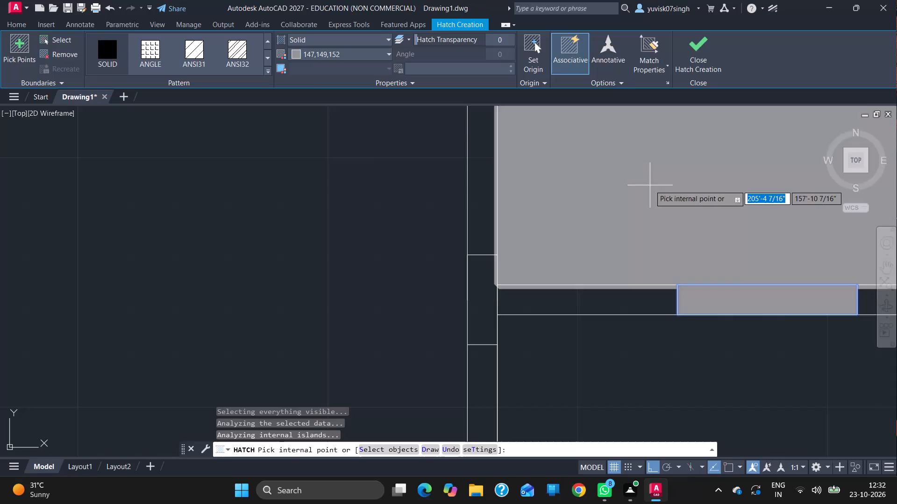
{"action": "scroll", "coordinate": [650, 185], "scroll_direction": "down", "scroll_amount": 2, "text": "ctrl"}
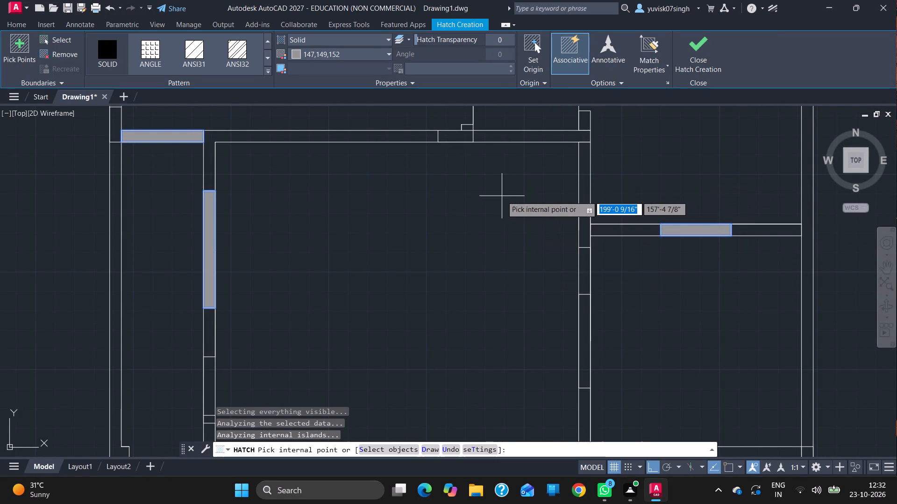
{"action": "key", "text": "Return"}
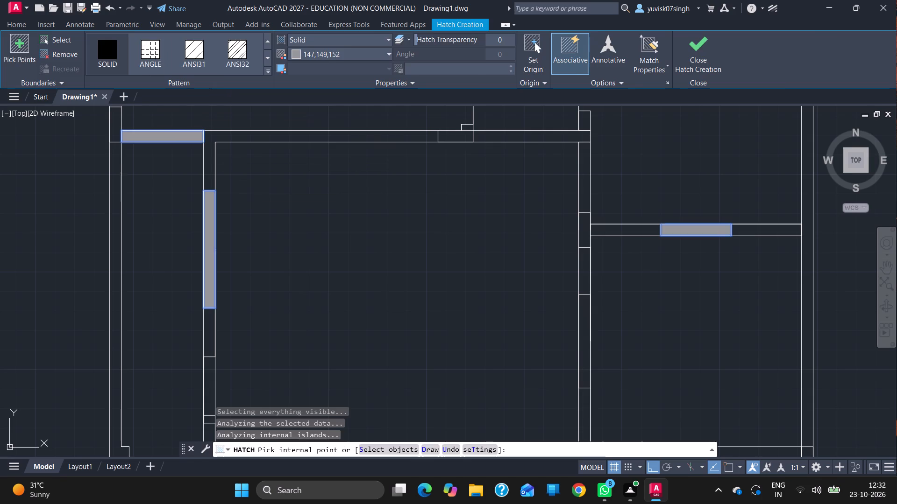
Draw a 6" vertical line across the central room's upper wall at its junction with the room's right-hand wall.
{"action": "left_click", "coordinate": [18, 59]}
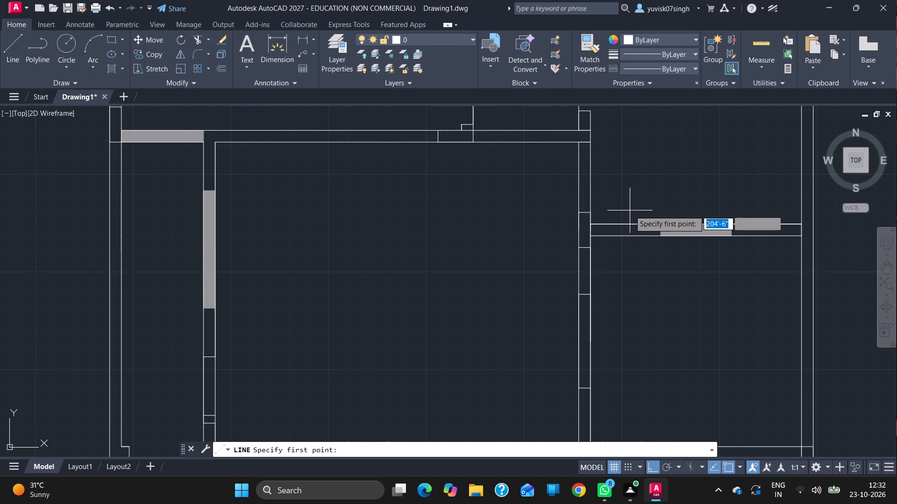
{"action": "left_click_drag", "start_coordinate": [577, 142], "coordinate": [580, 132]}
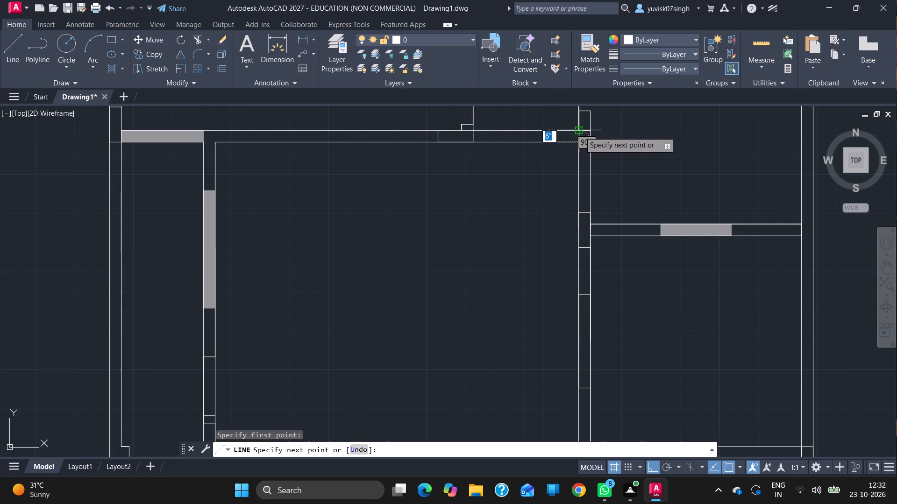
{"action": "left_click_drag", "start_coordinate": [580, 132], "coordinate": [580, 132]}
{"action": "left_click", "coordinate": [580, 132]}
{"action": "key", "text": "Escape"}
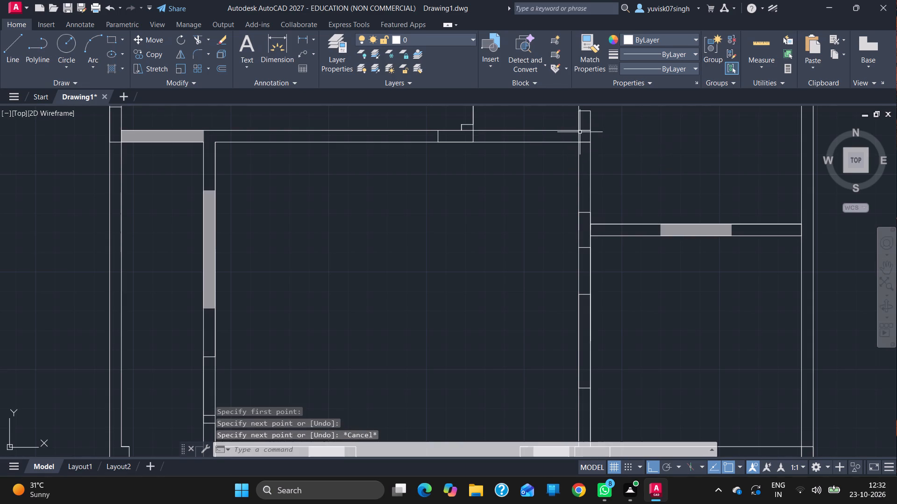
Trim the upper wall's lower line where it crosses the central room's right-hand wall.
{"action": "type", "text": "tr"}
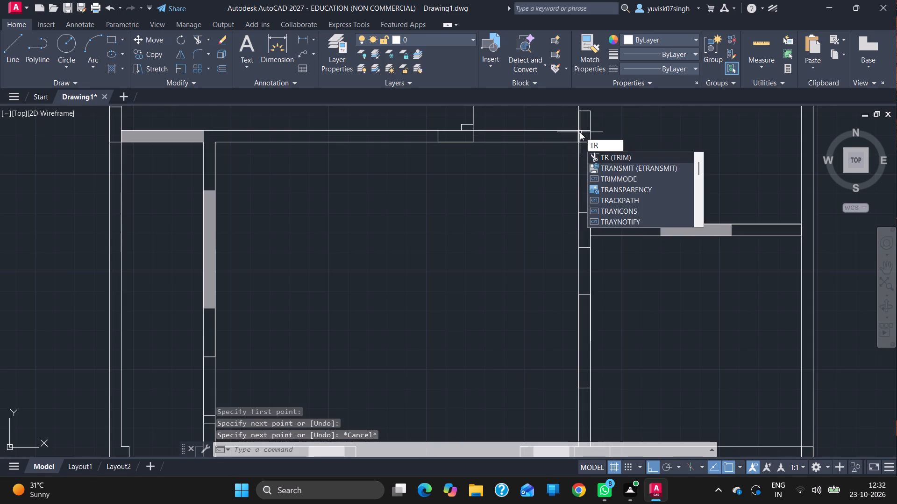
{"action": "key", "text": "Return"}
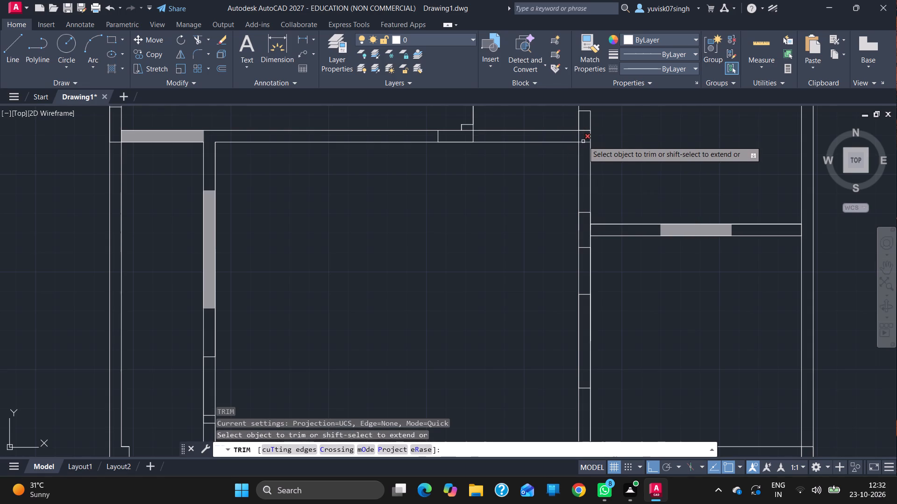
{"action": "left_click", "coordinate": [583, 141]}
{"action": "left_click", "coordinate": [585, 143]}
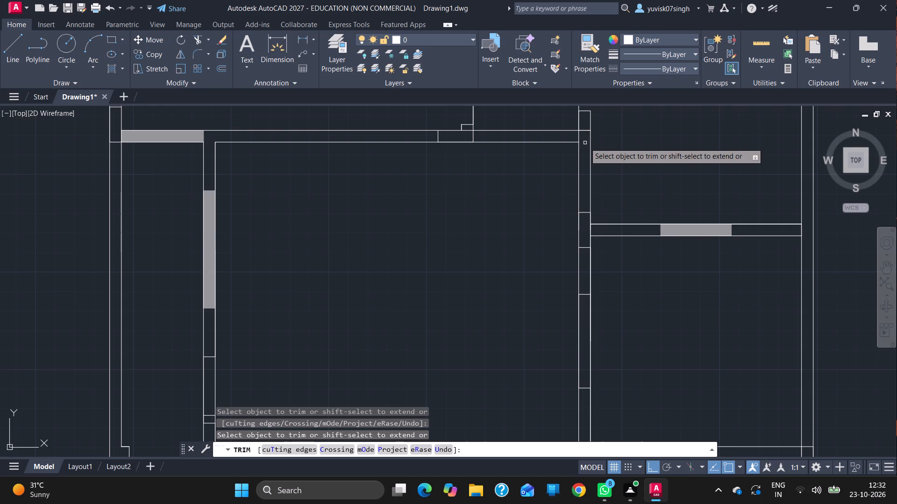
{"action": "key", "text": "Escape"}
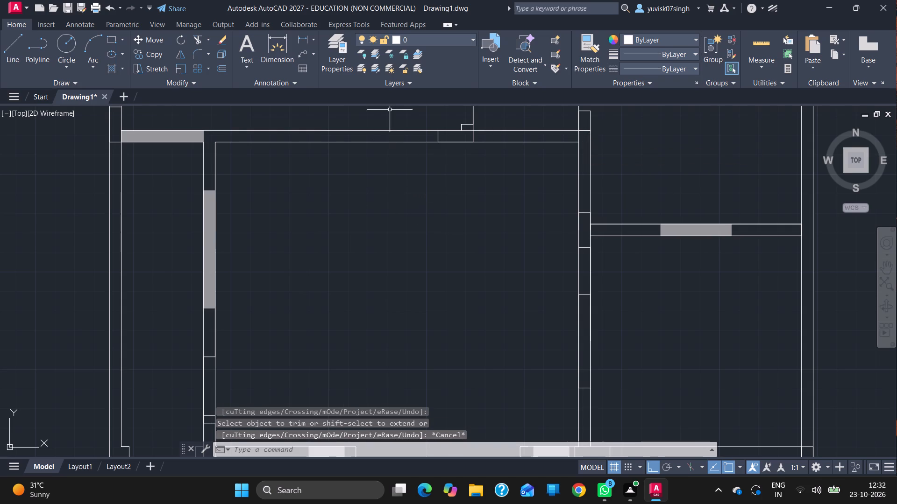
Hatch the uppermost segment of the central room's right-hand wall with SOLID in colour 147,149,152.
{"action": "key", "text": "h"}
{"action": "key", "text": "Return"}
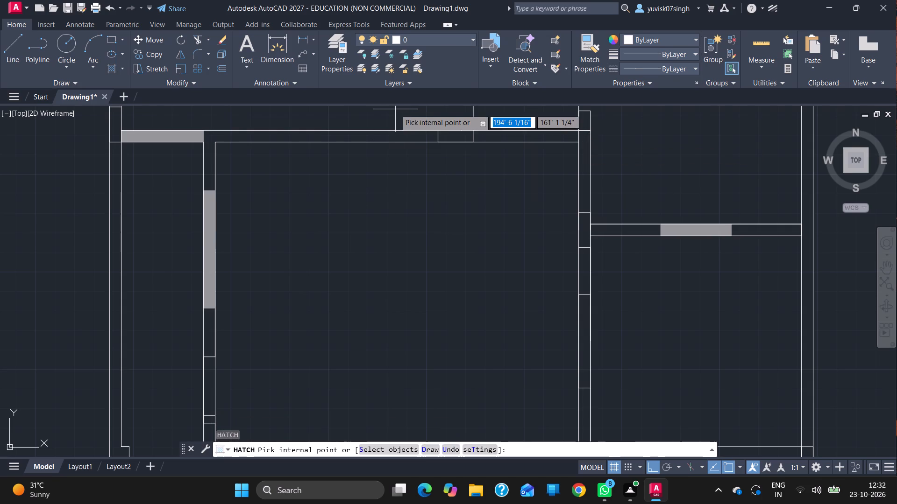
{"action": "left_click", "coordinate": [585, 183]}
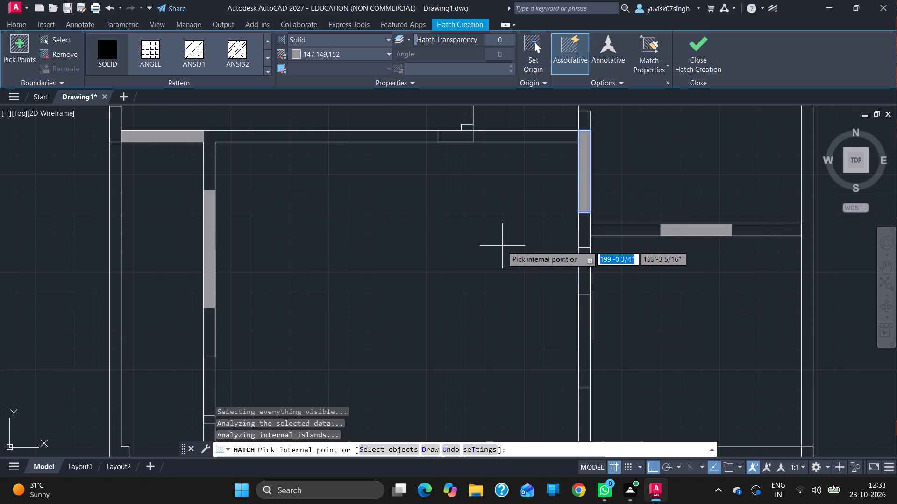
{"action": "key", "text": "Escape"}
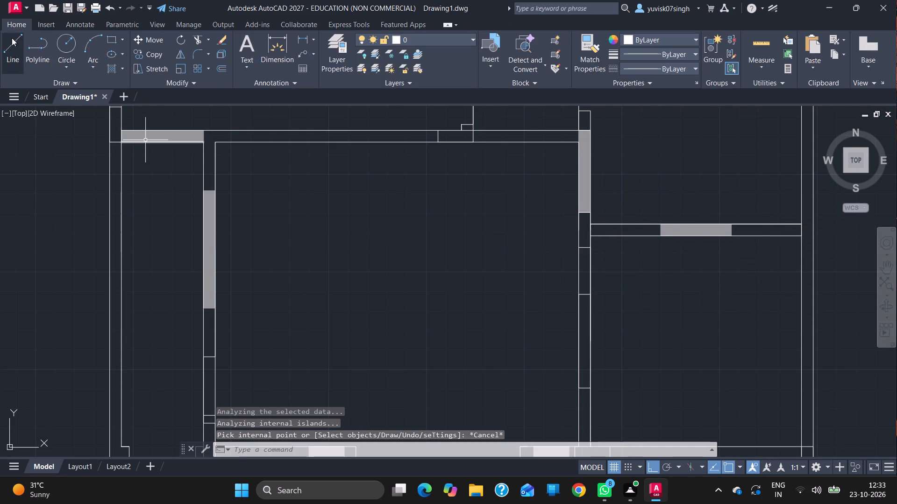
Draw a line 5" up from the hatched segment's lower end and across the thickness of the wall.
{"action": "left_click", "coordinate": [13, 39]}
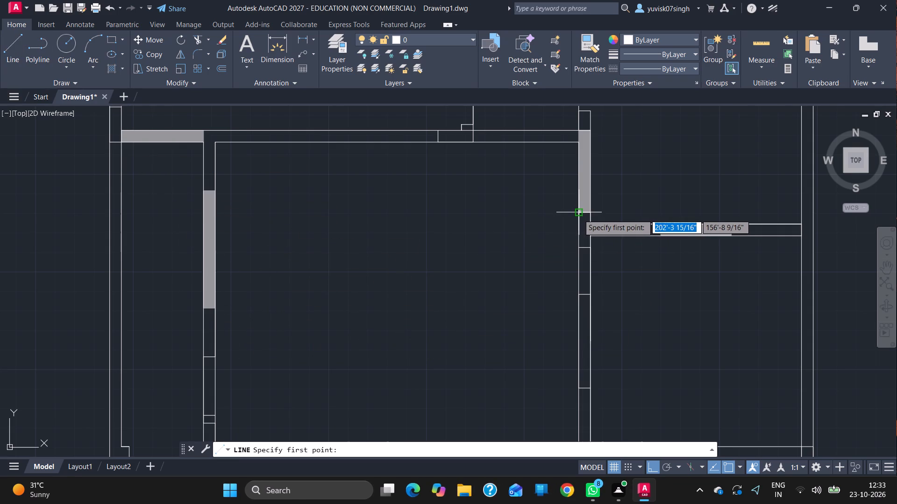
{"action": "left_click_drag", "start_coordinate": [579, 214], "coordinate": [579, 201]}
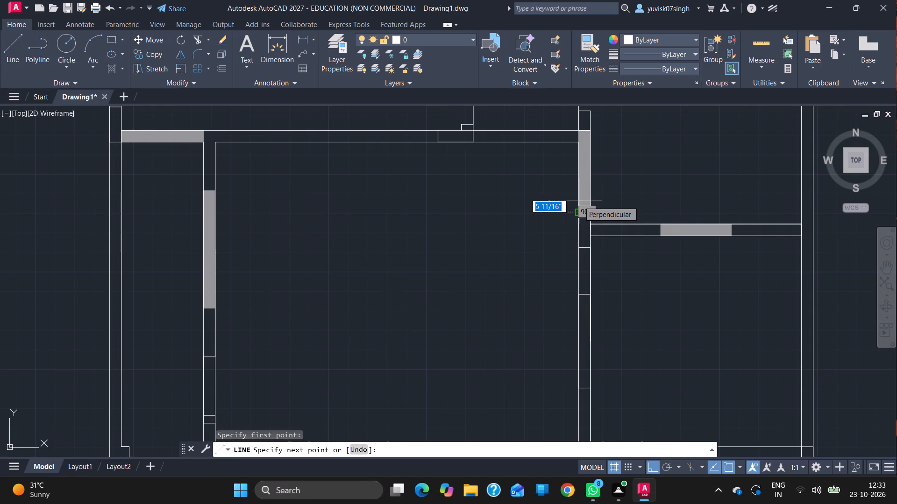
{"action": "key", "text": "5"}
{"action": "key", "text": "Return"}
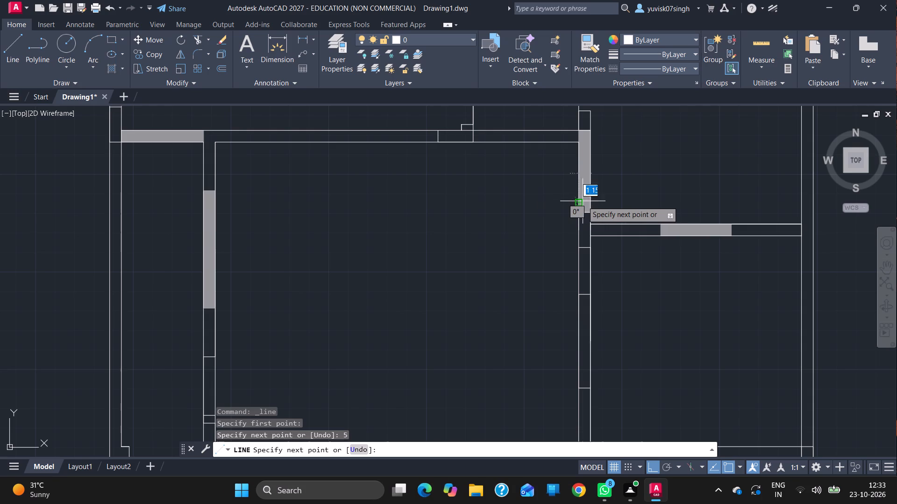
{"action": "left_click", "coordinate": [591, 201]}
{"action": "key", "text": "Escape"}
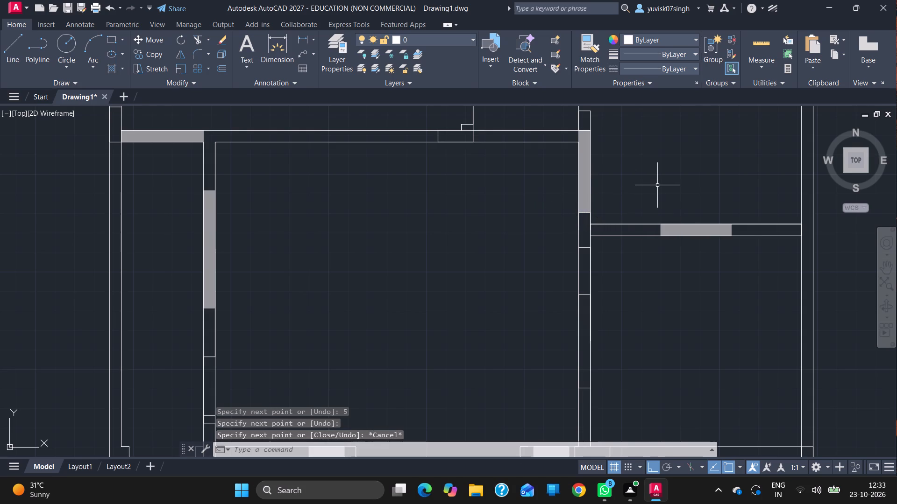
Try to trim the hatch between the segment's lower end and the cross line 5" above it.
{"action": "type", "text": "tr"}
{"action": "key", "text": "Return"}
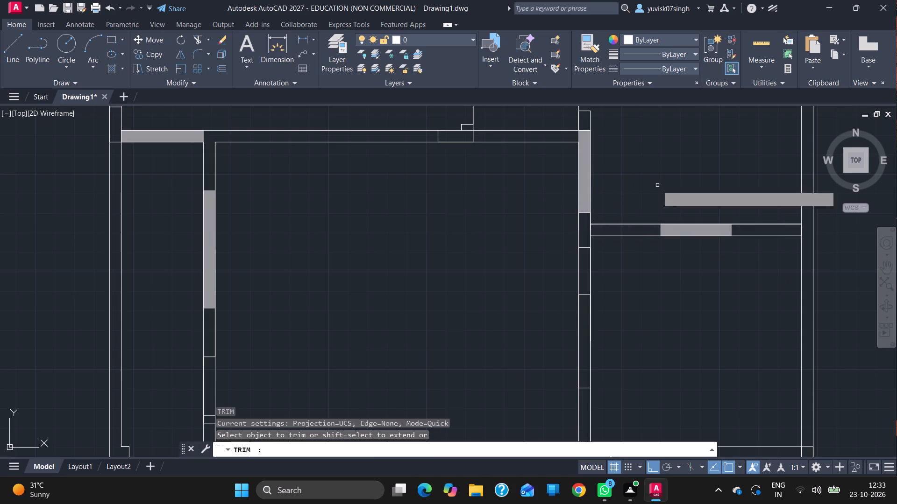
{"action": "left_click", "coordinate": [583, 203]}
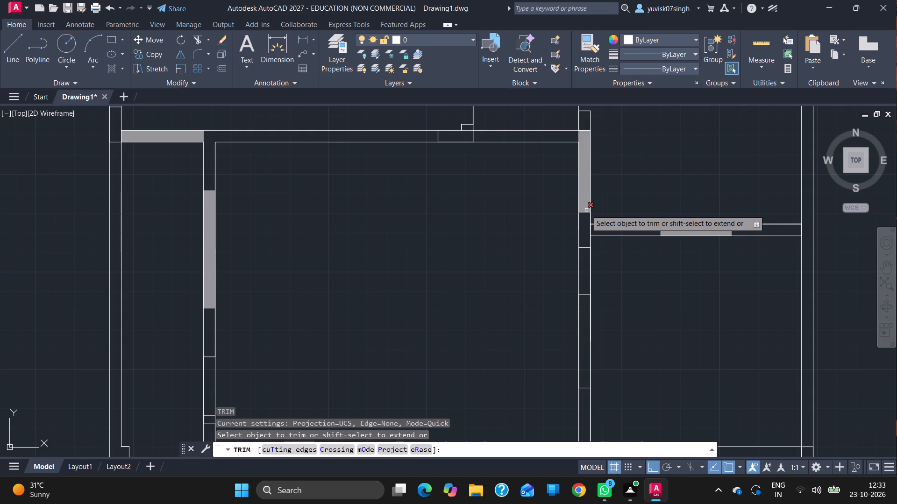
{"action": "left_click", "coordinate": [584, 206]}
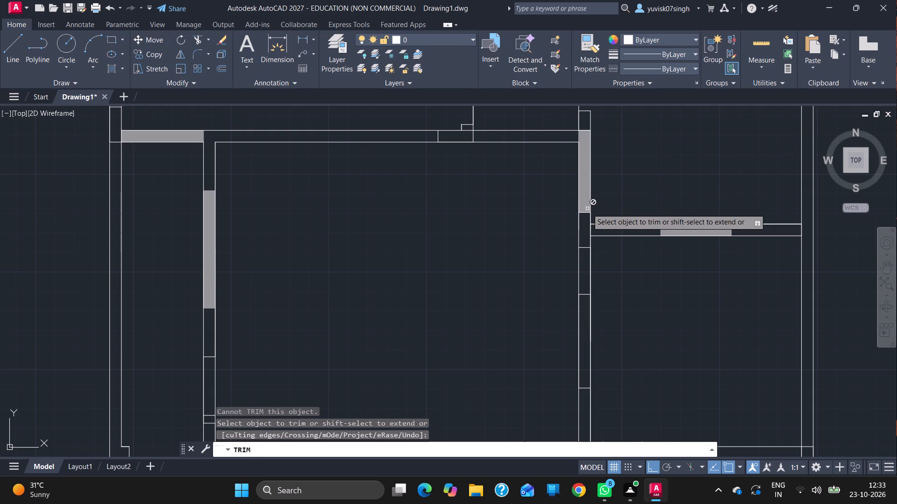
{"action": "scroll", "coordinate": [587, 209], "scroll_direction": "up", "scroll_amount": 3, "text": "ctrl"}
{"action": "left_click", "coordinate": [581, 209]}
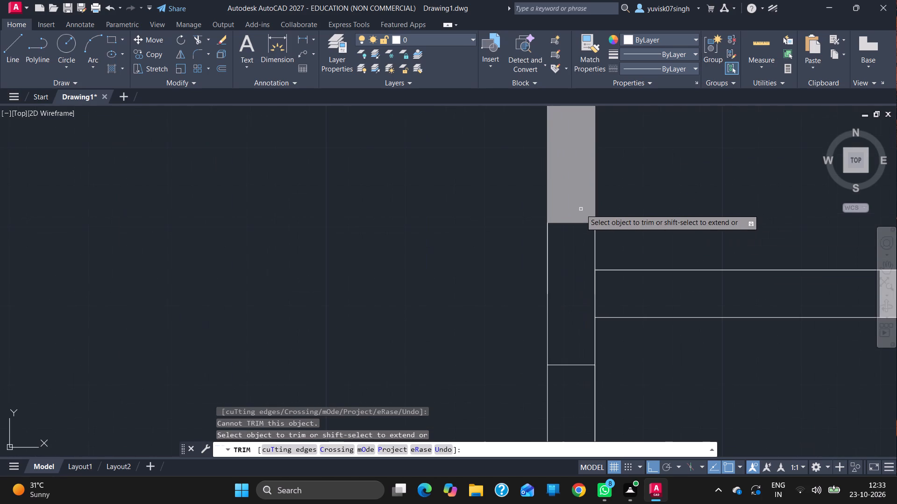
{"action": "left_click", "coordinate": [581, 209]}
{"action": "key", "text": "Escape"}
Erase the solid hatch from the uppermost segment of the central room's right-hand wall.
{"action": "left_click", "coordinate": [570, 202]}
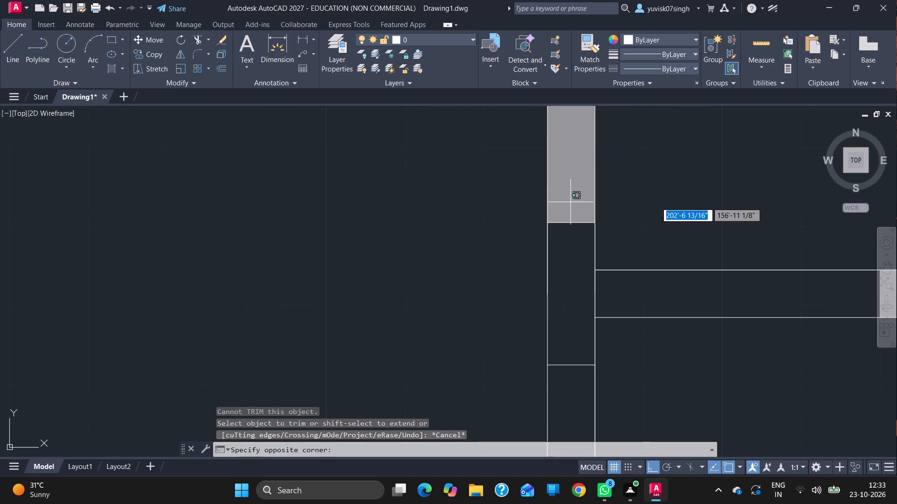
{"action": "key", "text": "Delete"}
Draw a line 5" up from the lower end of the right-hand wall's uppermost segment and across the wall's thickness.
{"action": "scroll", "coordinate": [570, 202], "scroll_direction": "down", "scroll_amount": 1, "text": "ctrl"}
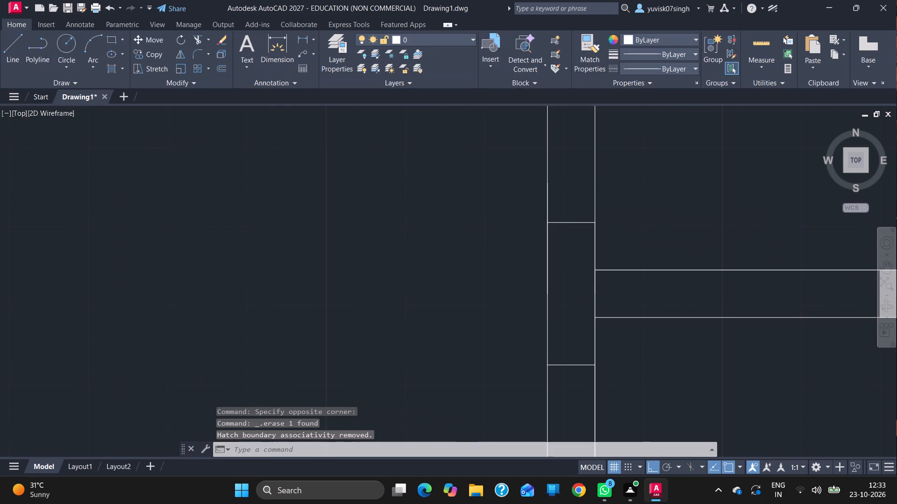
{"action": "scroll", "coordinate": [570, 202], "scroll_direction": "down", "scroll_amount": 2, "text": "ctrl"}
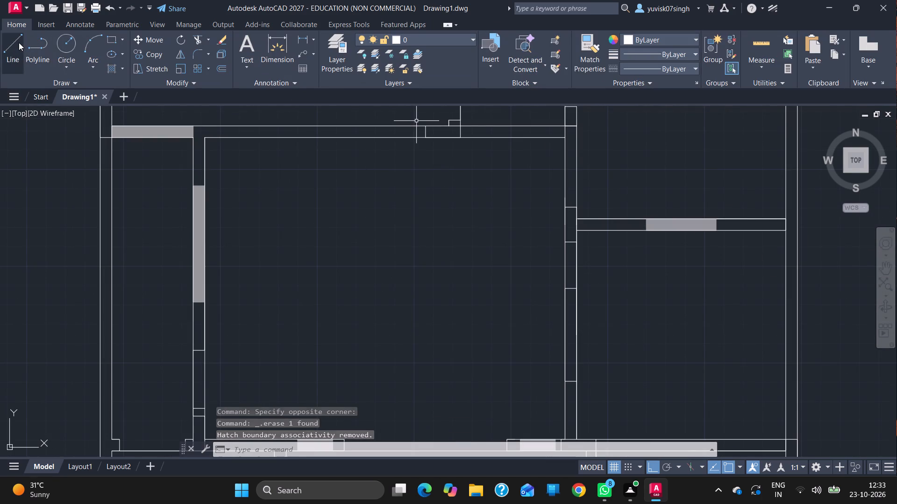
{"action": "left_click", "coordinate": [19, 42]}
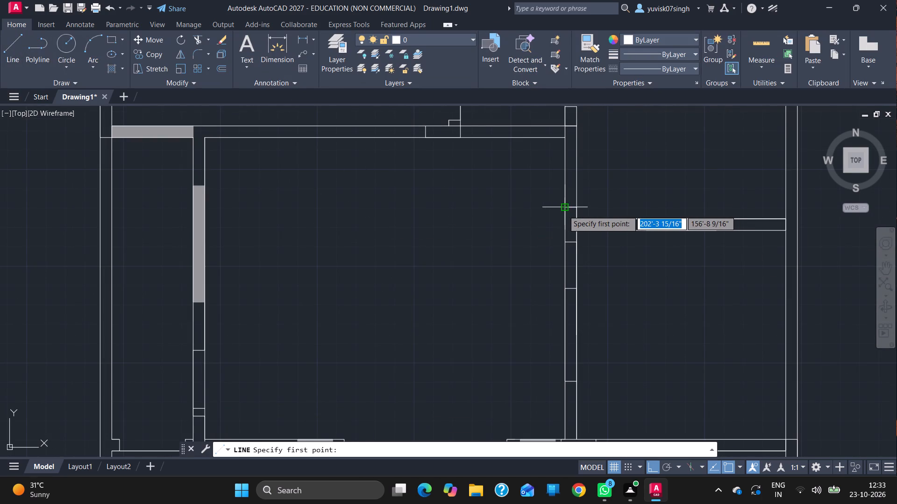
{"action": "left_click_drag", "start_coordinate": [563, 210], "coordinate": [563, 187]}
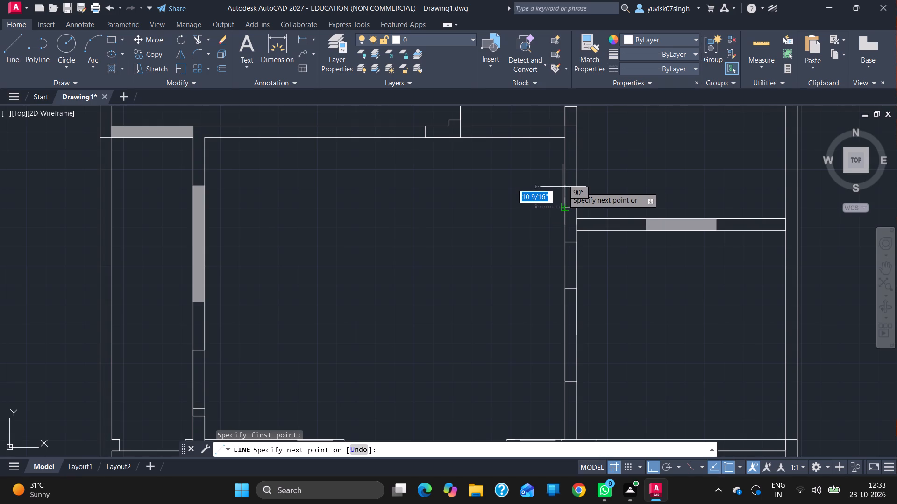
{"action": "key", "text": "5"}
{"action": "key", "text": "Return"}
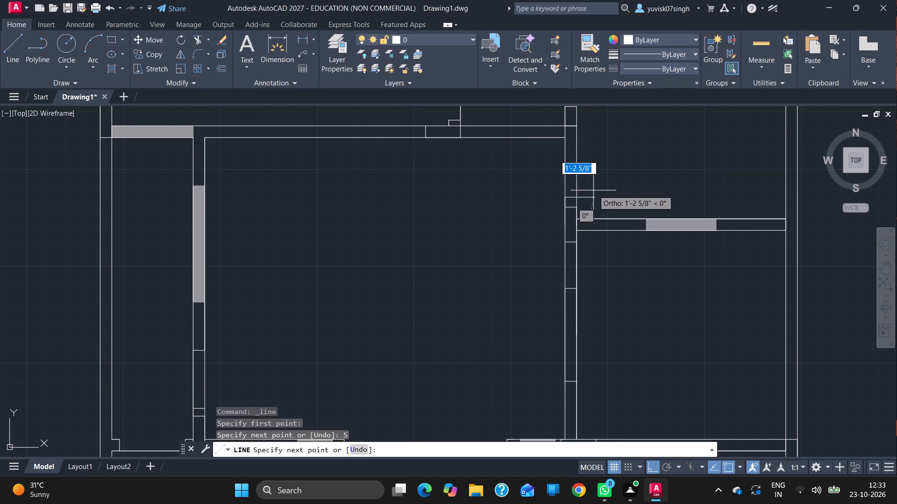
{"action": "left_click", "coordinate": [579, 196]}
{"action": "key", "text": "Escape"}
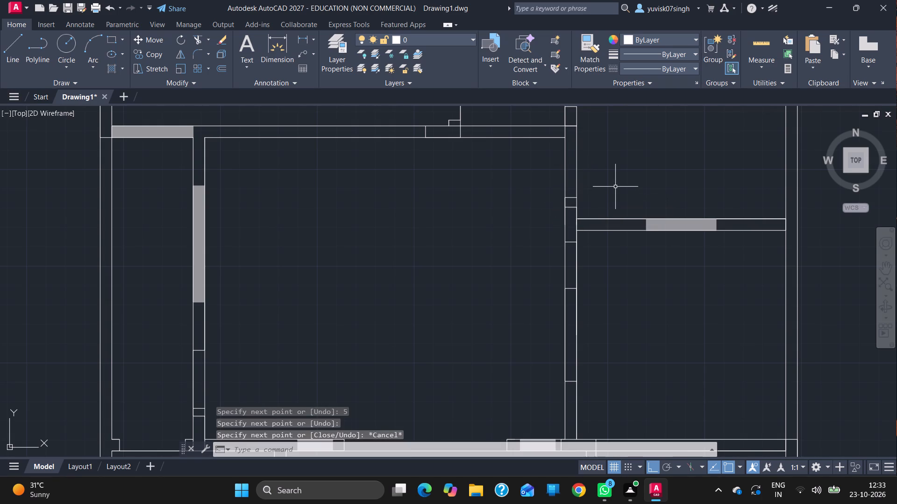
Apply a solid grey hatch to the uppermost segment of the central room's right-hand wall, above the new cross line.
{"action": "key", "text": "h"}
{"action": "key", "text": "Return"}
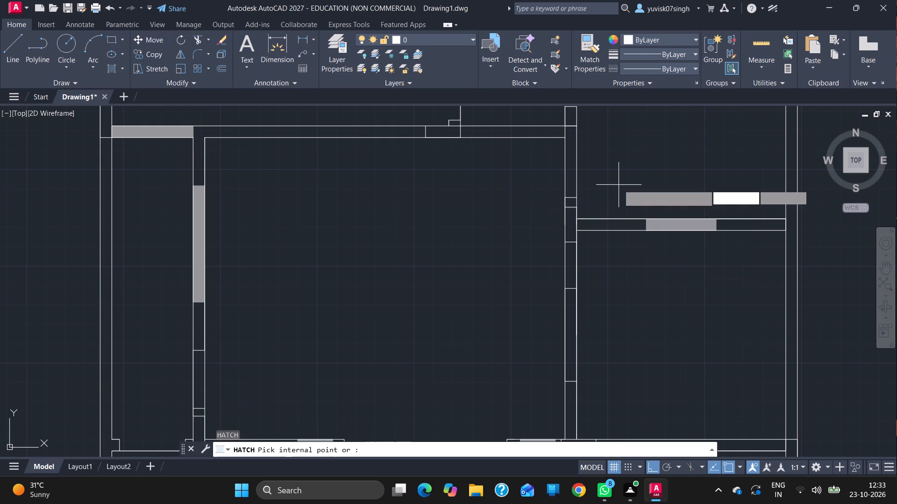
{"action": "left_click", "coordinate": [569, 167]}
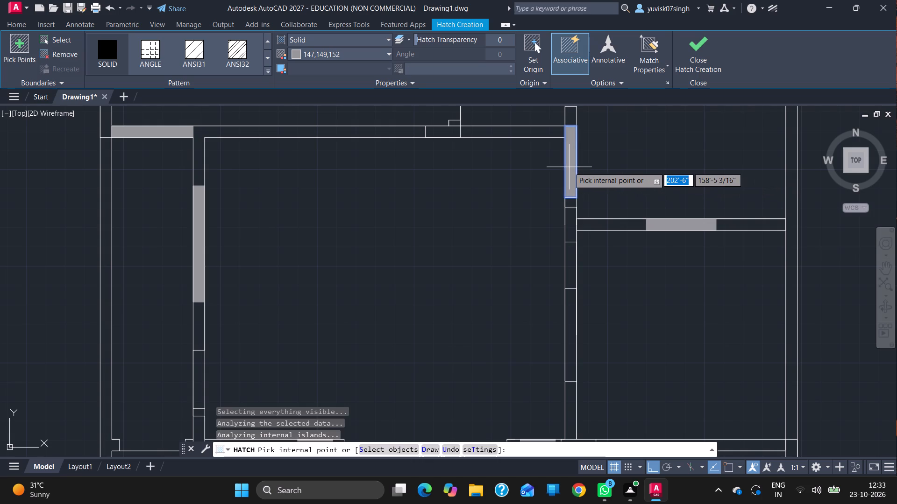
{"action": "key", "text": "Return"}
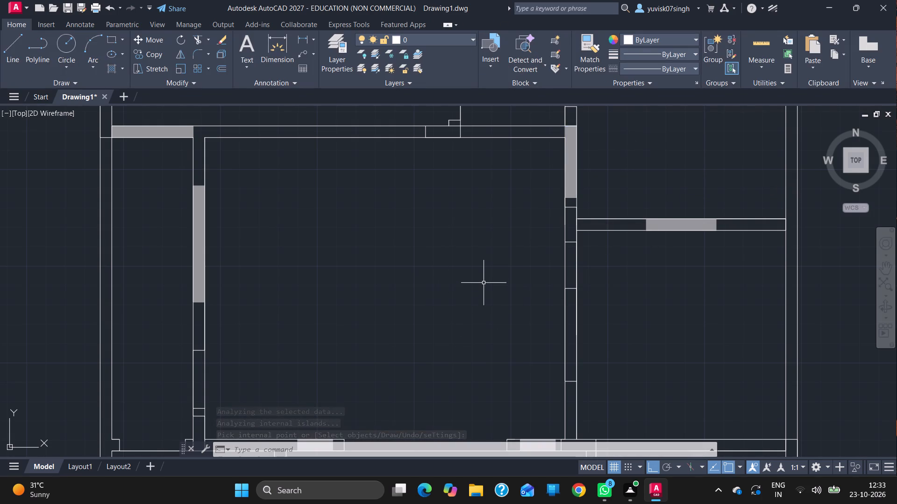
Start a solid hatch in black (0,0,0) and fill the three columns along the wall below the plan's top strip.
{"action": "key", "text": "h"}
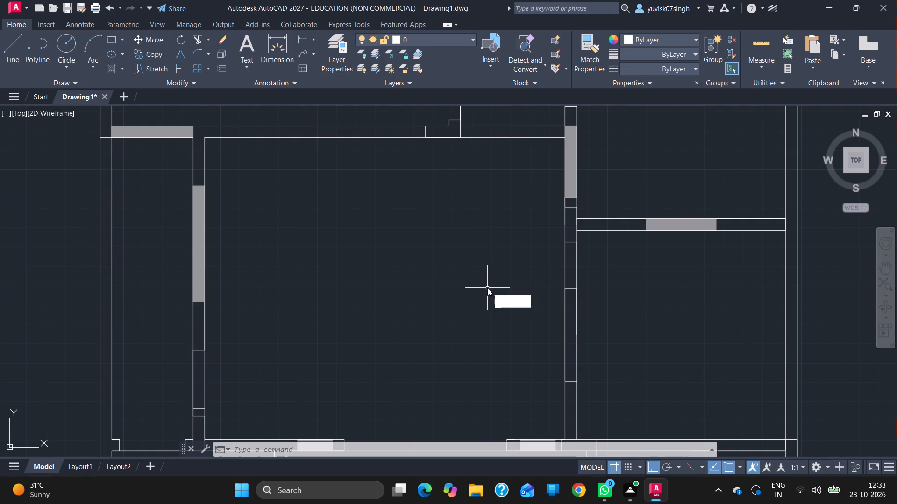
{"action": "key", "text": "Return"}
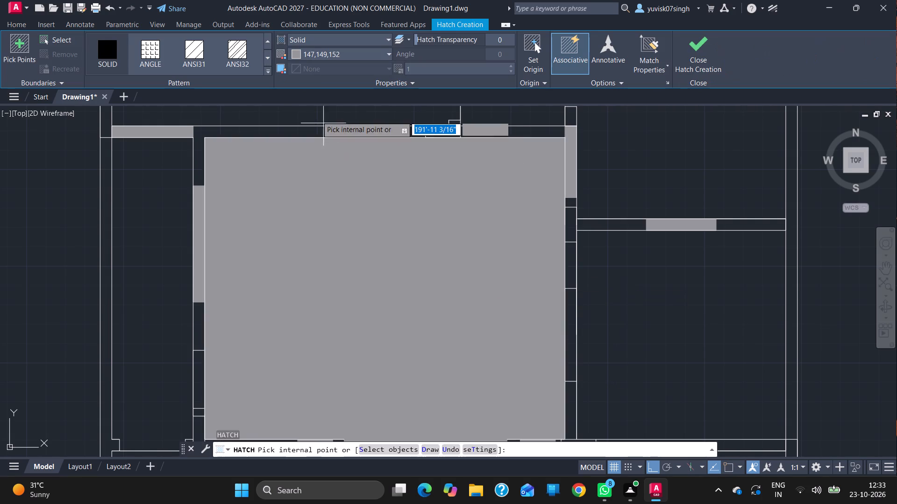
{"action": "left_click", "coordinate": [335, 53]}
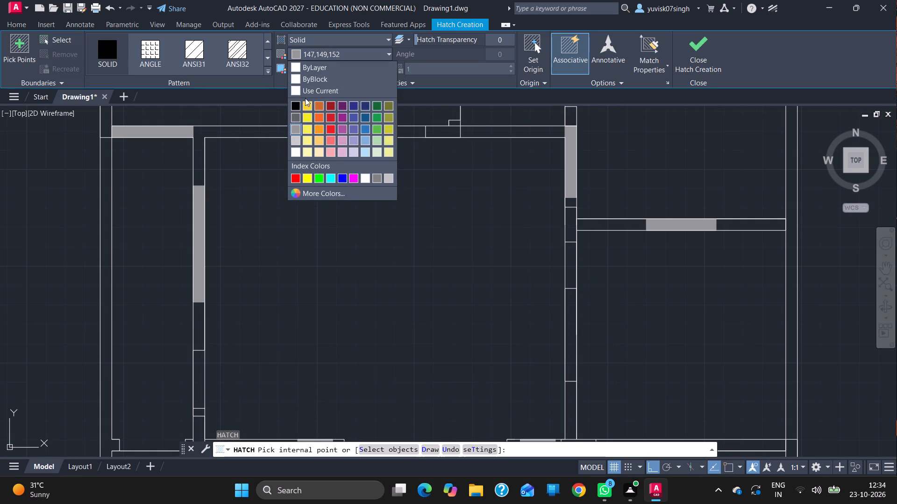
{"action": "left_click", "coordinate": [296, 104]}
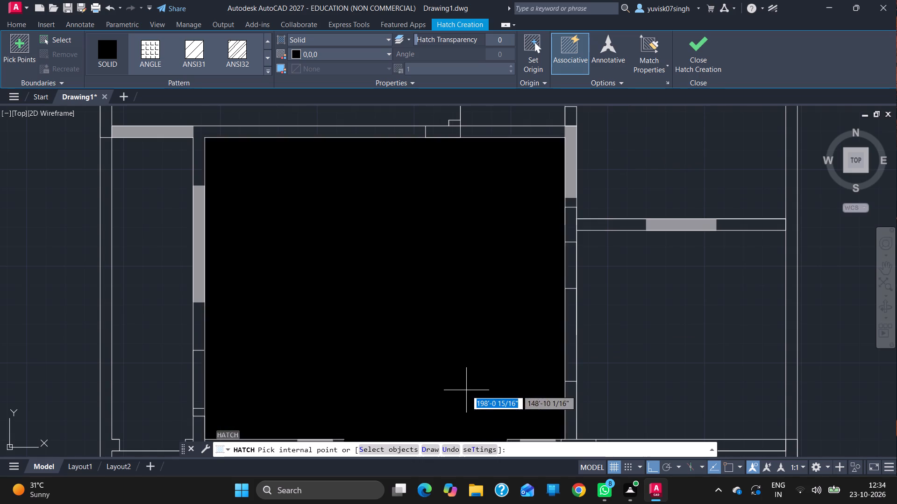
{"action": "scroll", "coordinate": [466, 390], "scroll_direction": "down", "scroll_amount": 4, "text": "ctrl"}
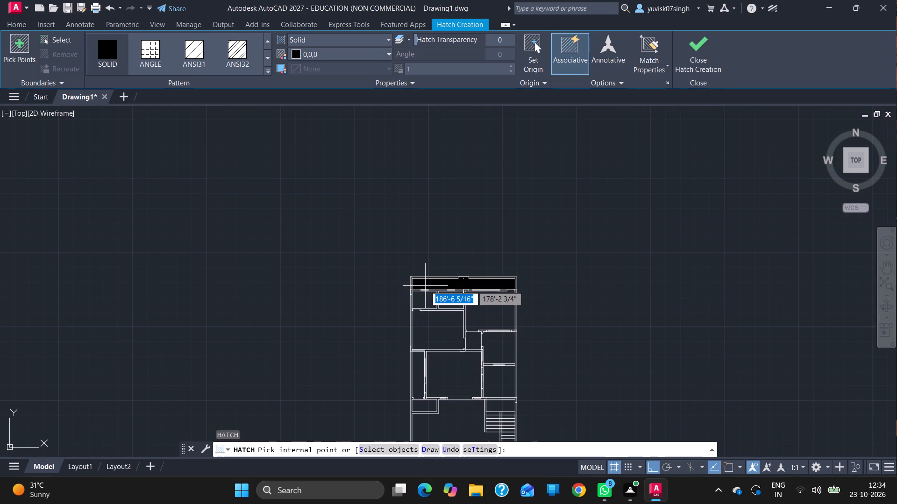
{"action": "scroll", "coordinate": [425, 286], "scroll_direction": "up", "scroll_amount": 3, "text": "ctrl"}
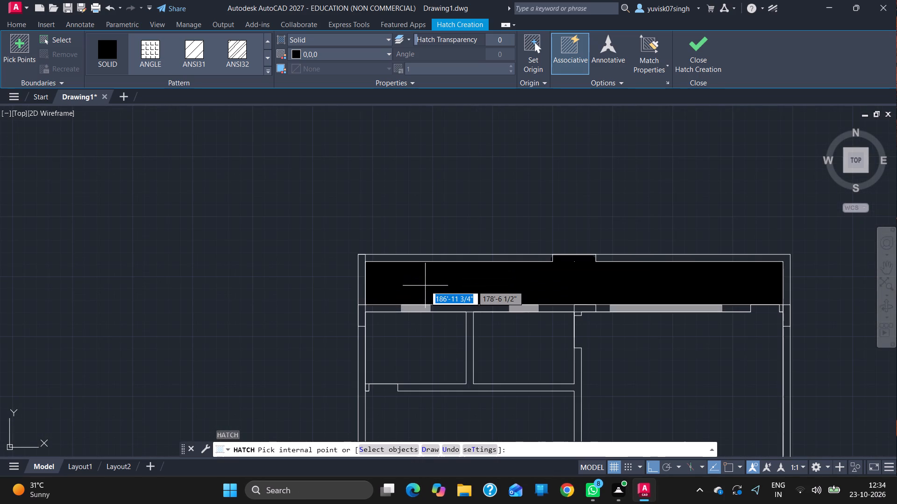
{"action": "left_click", "coordinate": [361, 314]}
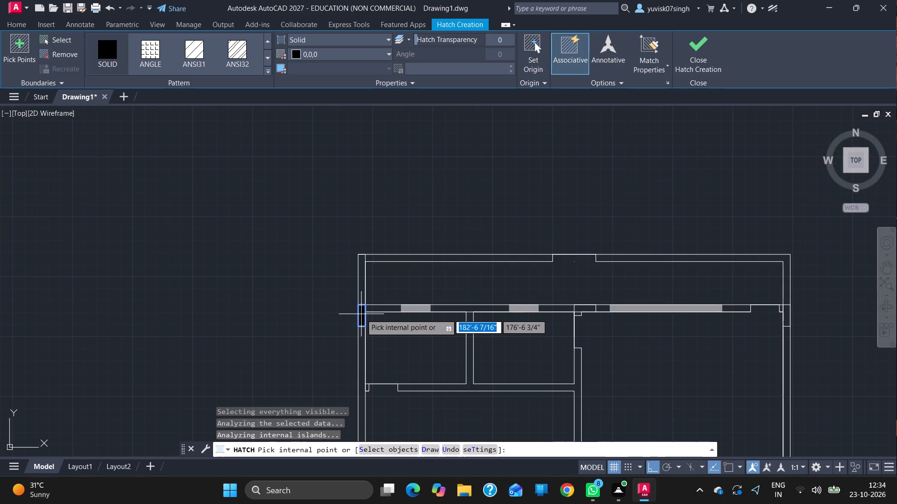
{"action": "left_click", "coordinate": [580, 309]}
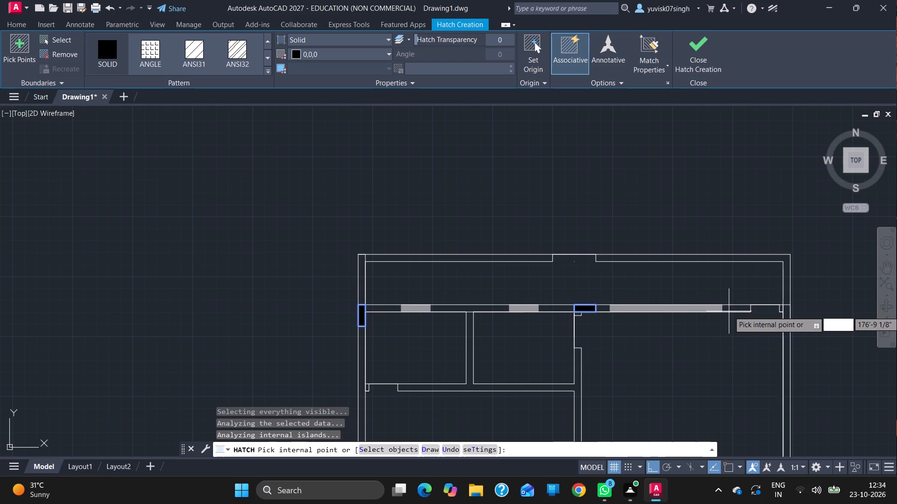
{"action": "left_click", "coordinate": [729, 311]}
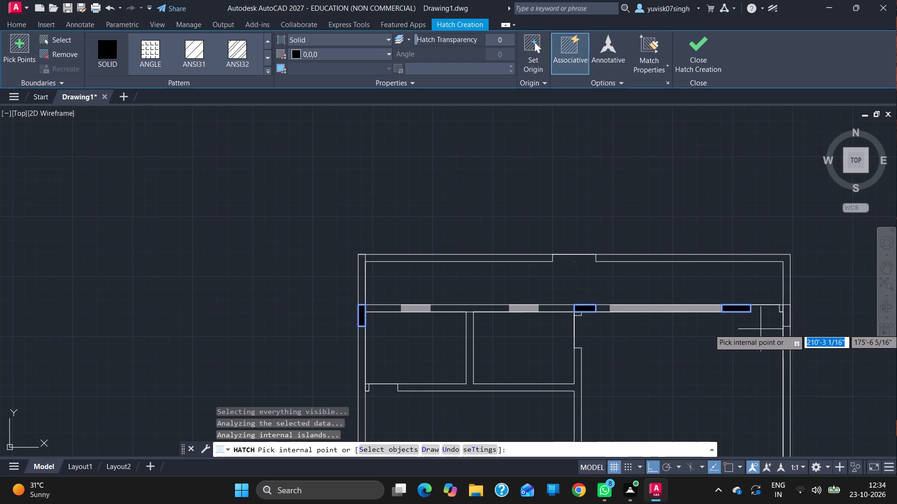
{"action": "key", "text": "ctrl+z"}
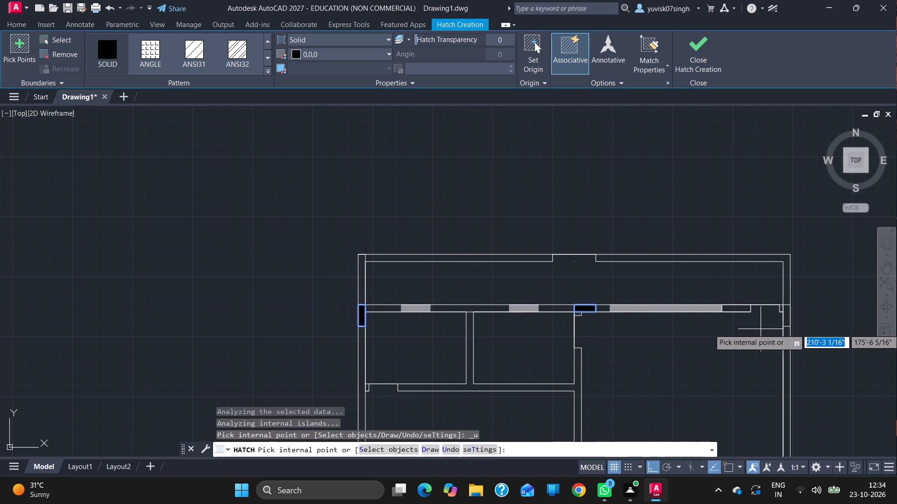
{"action": "left_click", "coordinate": [785, 318]}
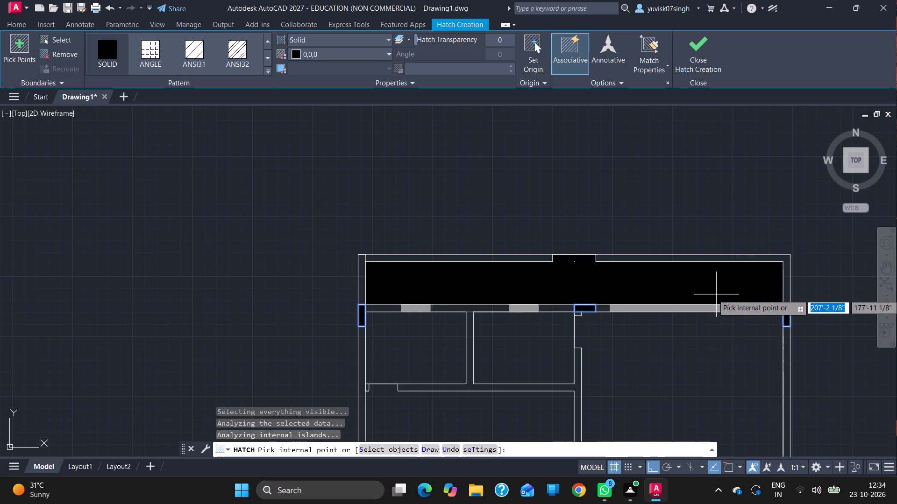
Add the mid-plan columns to the black hatch: both parts at the right outer wall, central room's top wall, left outer wall, and central room's right-hand wall.
{"action": "scroll", "coordinate": [693, 377], "scroll_direction": "down", "scroll_amount": 2, "text": "ctrl"}
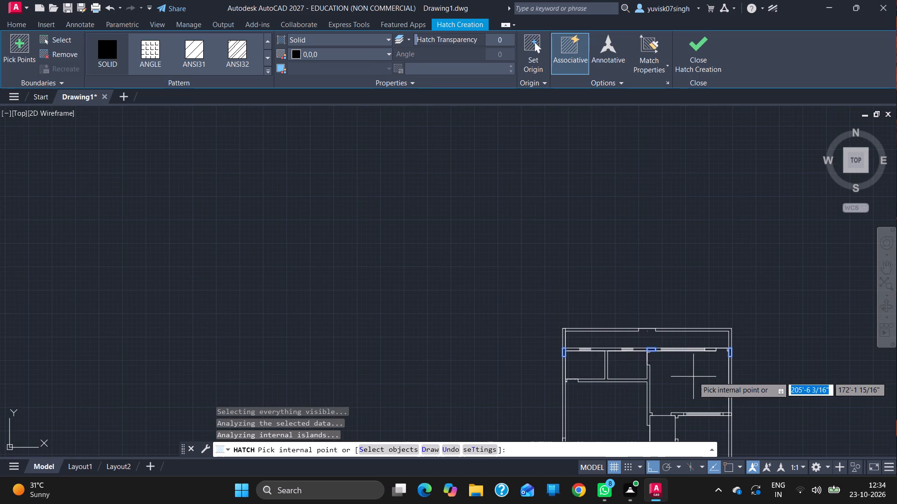
{"action": "scroll", "coordinate": [537, 245], "scroll_direction": "down", "scroll_amount": 3, "text": "ctrl"}
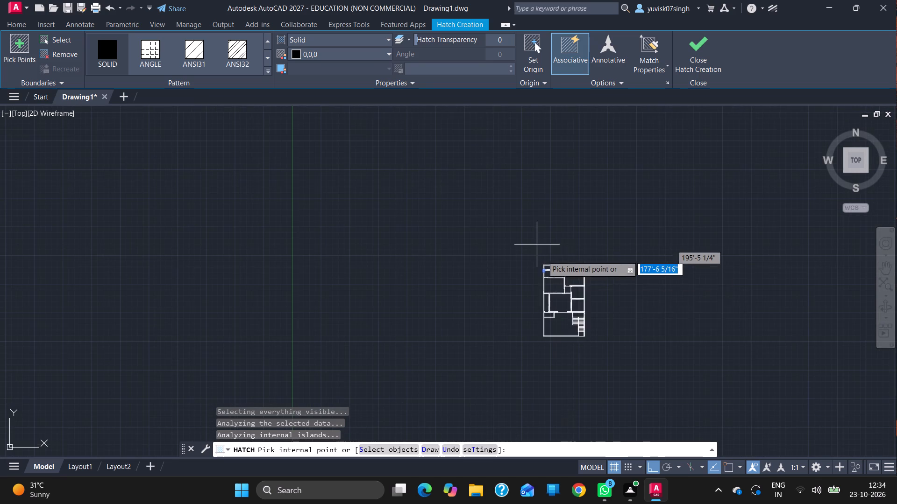
{"action": "scroll", "coordinate": [571, 293], "scroll_direction": "up", "scroll_amount": 5, "text": "ctrl"}
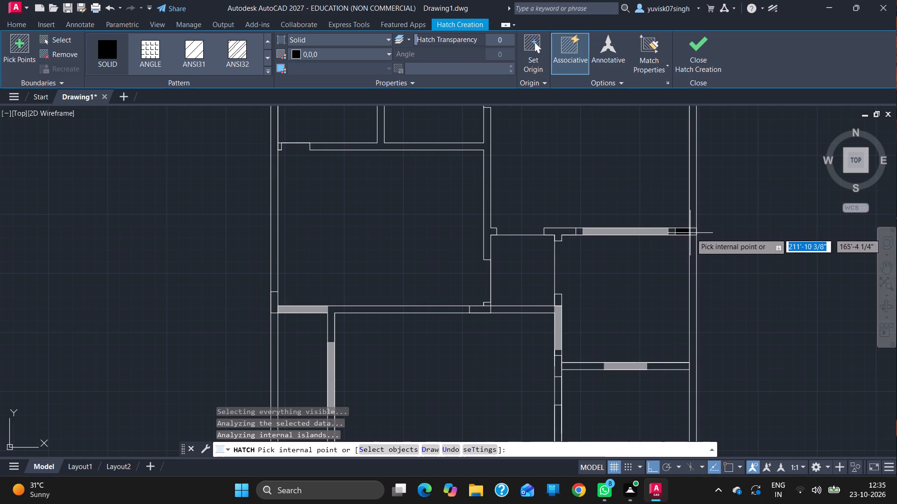
{"action": "left_click_drag", "start_coordinate": [693, 230], "coordinate": [685, 231]}
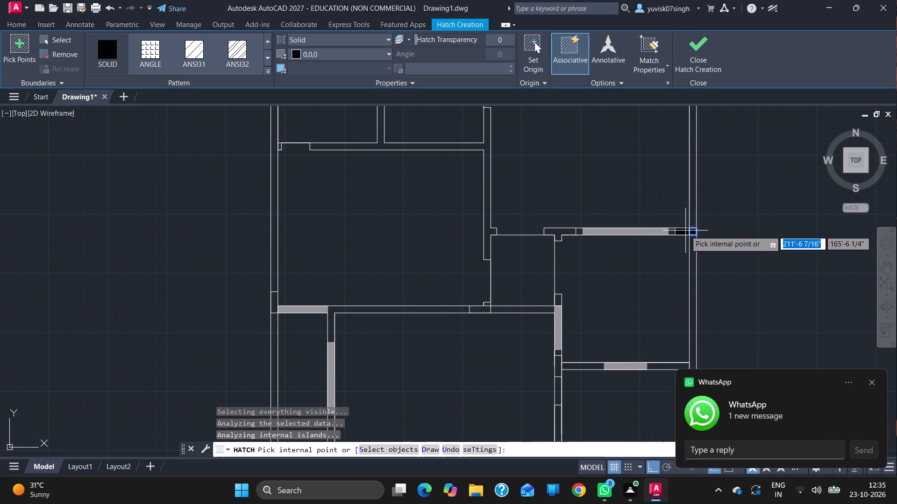
{"action": "left_click_drag", "start_coordinate": [685, 231], "coordinate": [612, 253]}
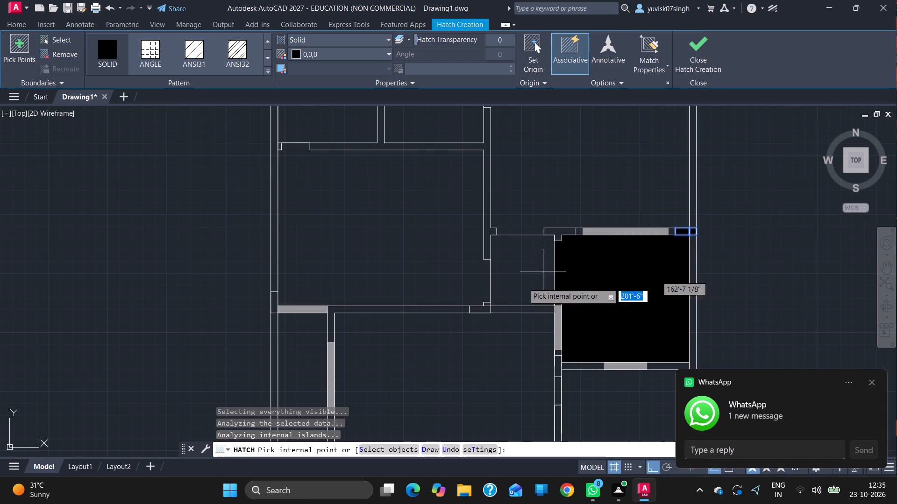
{"action": "left_click", "coordinate": [483, 307]}
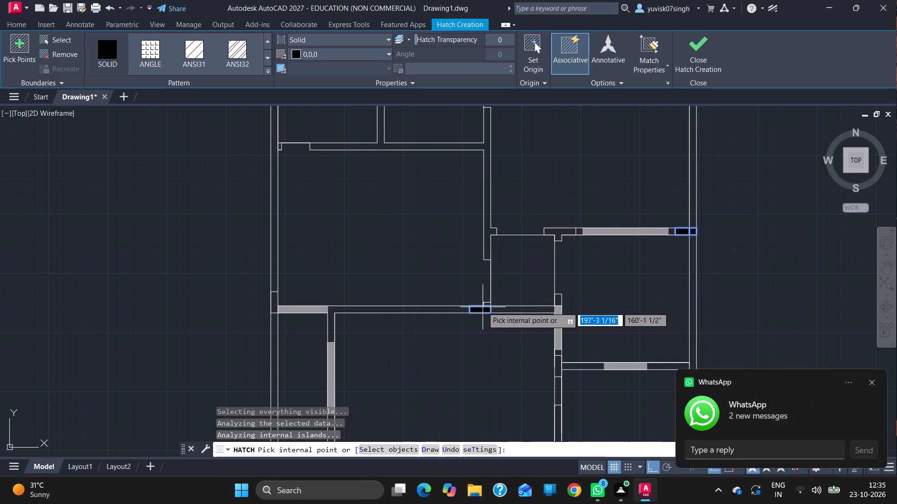
{"action": "left_click", "coordinate": [274, 298]}
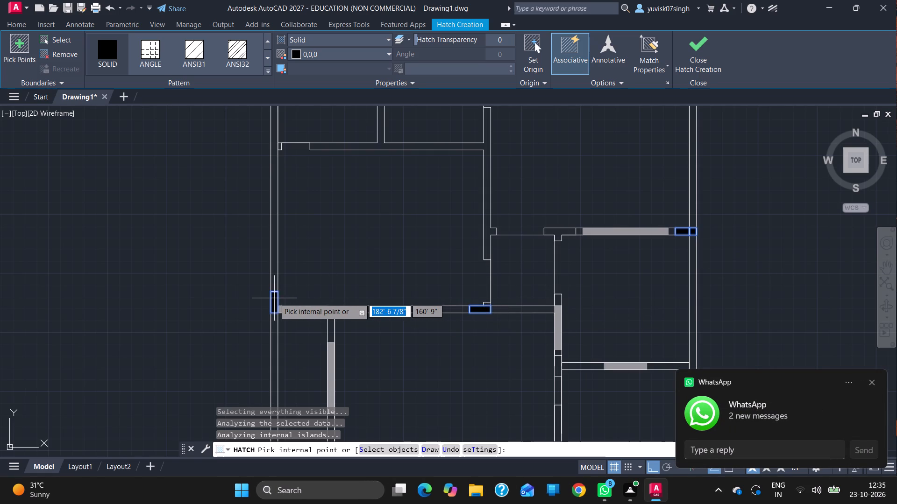
{"action": "left_click", "coordinate": [559, 367]}
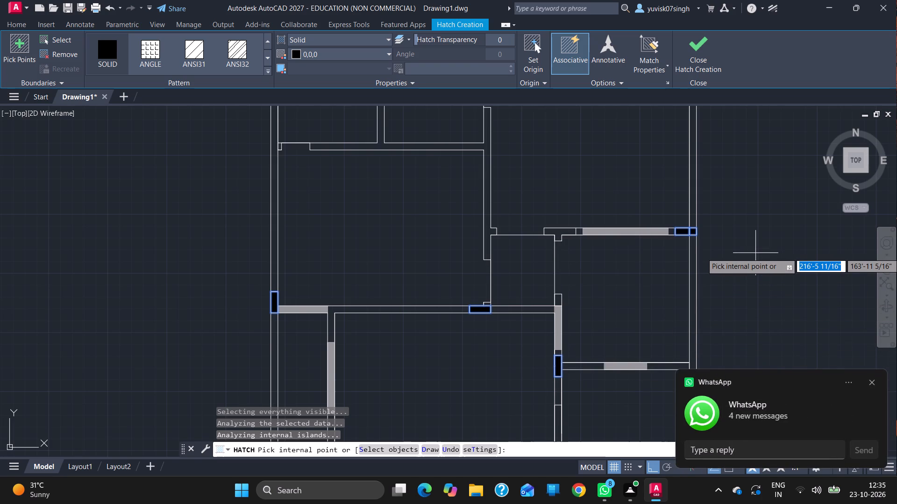
Add the columns at the central room's two lower corners and on the right outer wall beside the staircase, completing the black hatch.
{"action": "scroll", "coordinate": [755, 253], "scroll_direction": "down", "scroll_amount": 3, "text": "ctrl"}
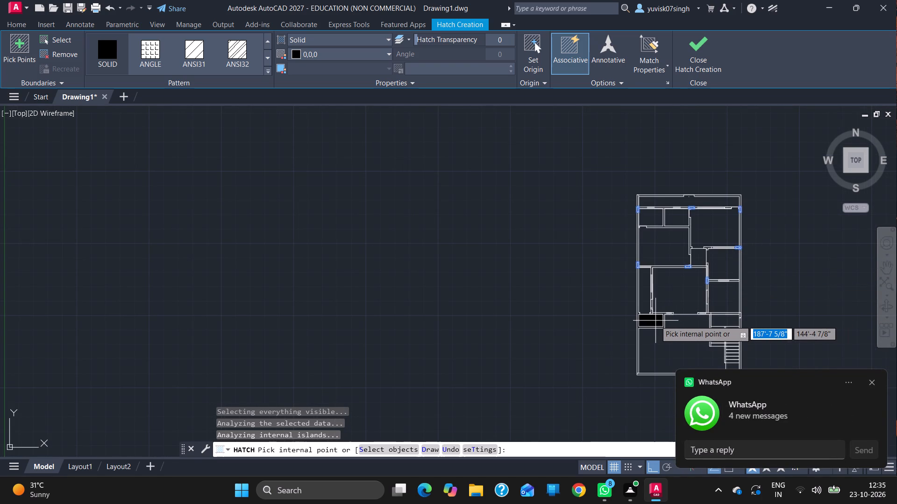
{"action": "scroll", "coordinate": [655, 321], "scroll_direction": "up", "scroll_amount": 2, "text": "ctrl"}
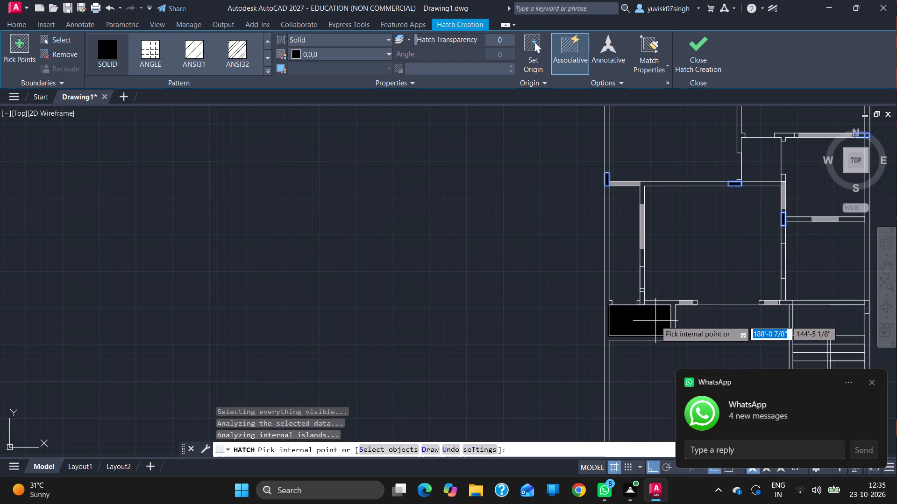
{"action": "left_click", "coordinate": [641, 297]}
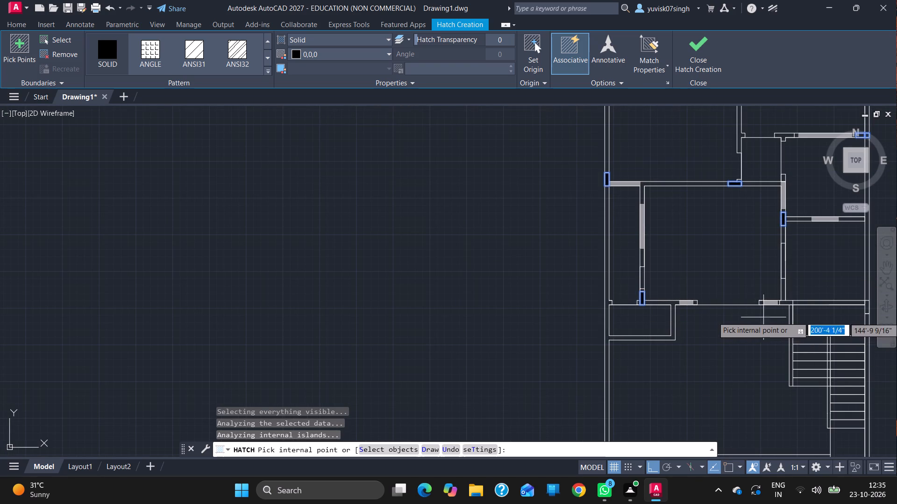
{"action": "left_click", "coordinate": [785, 303]}
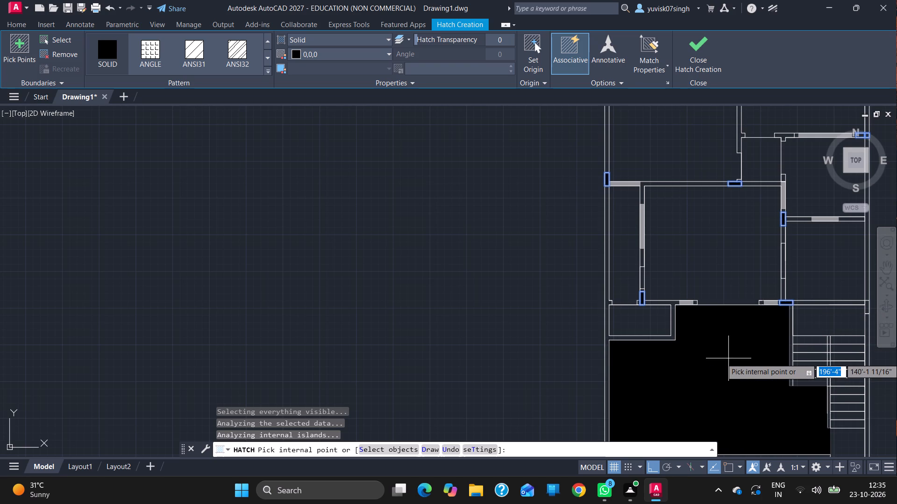
{"action": "left_click", "coordinate": [870, 306]}
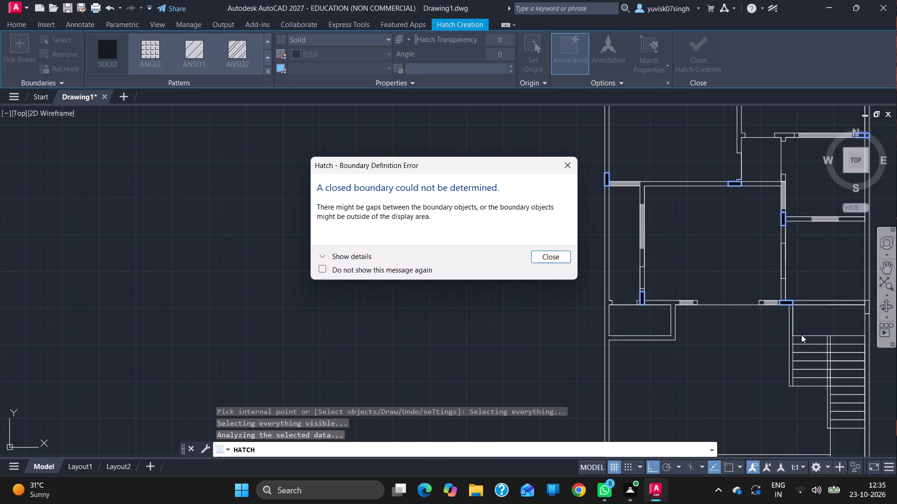
{"action": "left_click", "coordinate": [552, 258]}
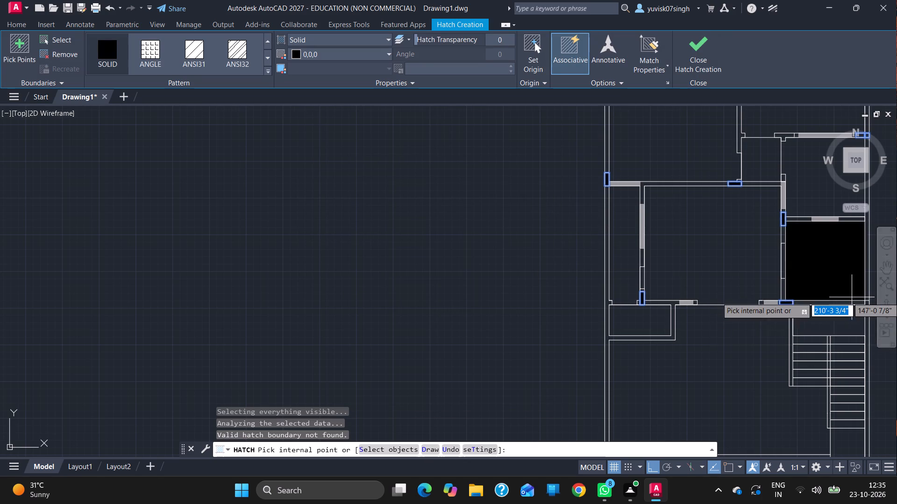
{"action": "scroll", "coordinate": [852, 297], "scroll_direction": "up", "scroll_amount": 2, "text": "ctrl"}
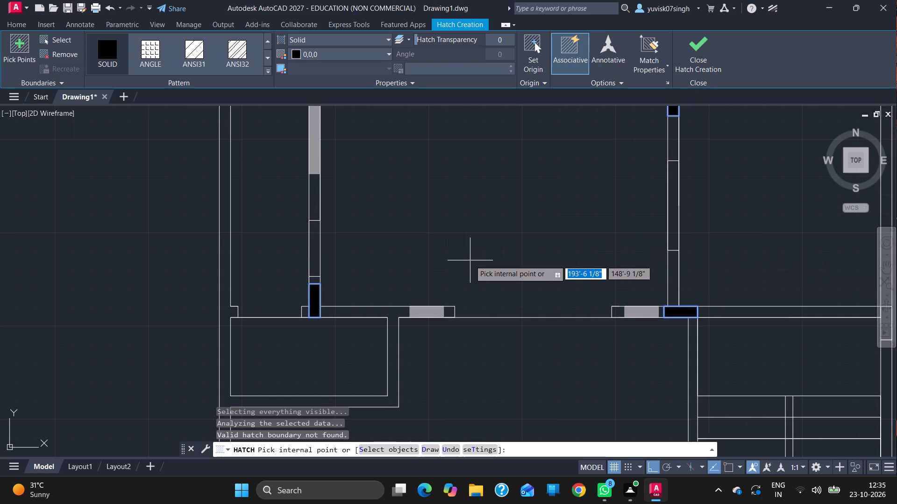
{"action": "scroll", "coordinate": [426, 252], "scroll_direction": "down", "scroll_amount": 2, "text": "ctrl"}
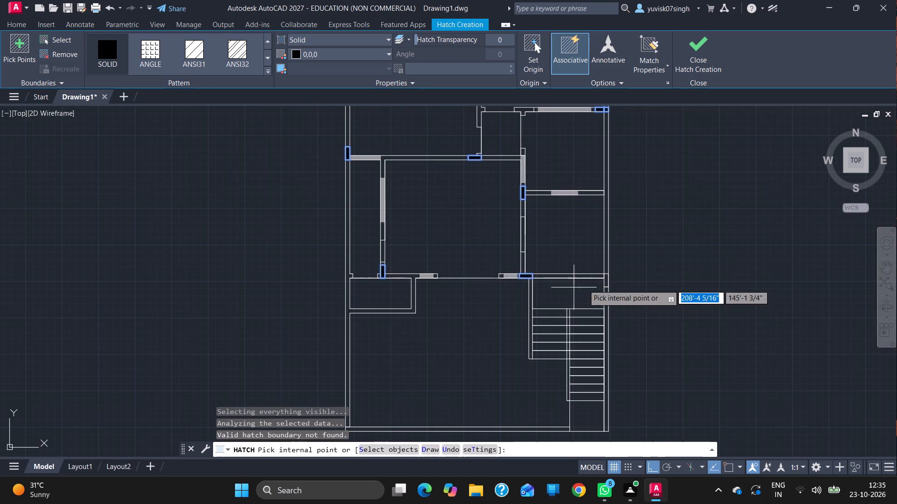
{"action": "scroll", "coordinate": [599, 286], "scroll_direction": "up", "scroll_amount": 2, "text": "ctrl"}
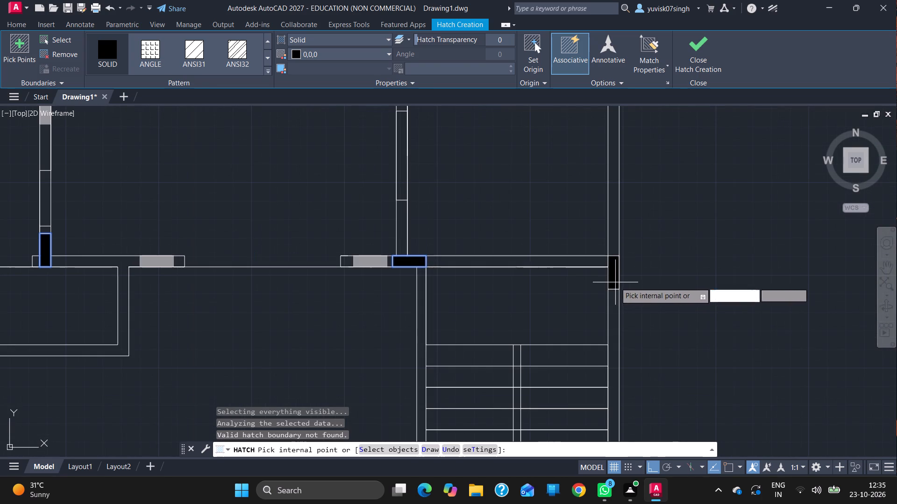
{"action": "left_click", "coordinate": [616, 282]}
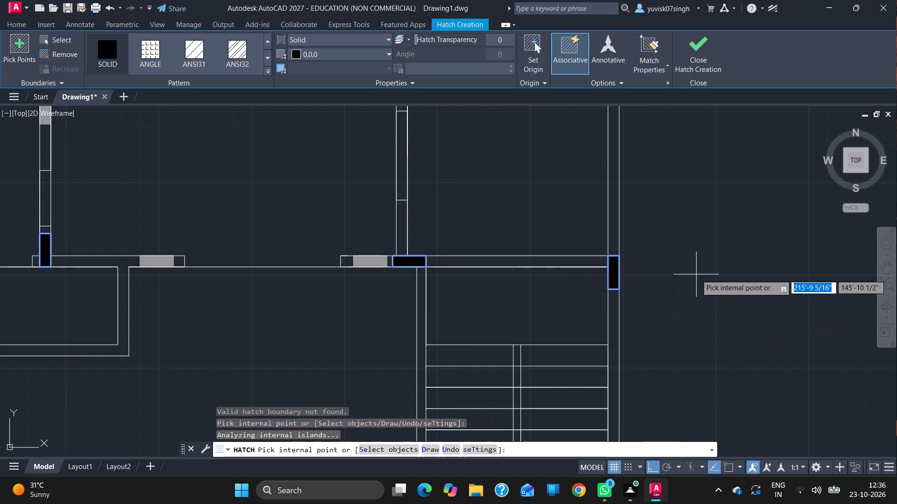
{"action": "key", "text": "Return"}
Trim the wall line crossing the black mid-plan column on the right outer wall and the short cross line just left of the adjoining grey window.
{"action": "scroll", "coordinate": [696, 274], "scroll_direction": "down", "scroll_amount": 3, "text": "ctrl"}
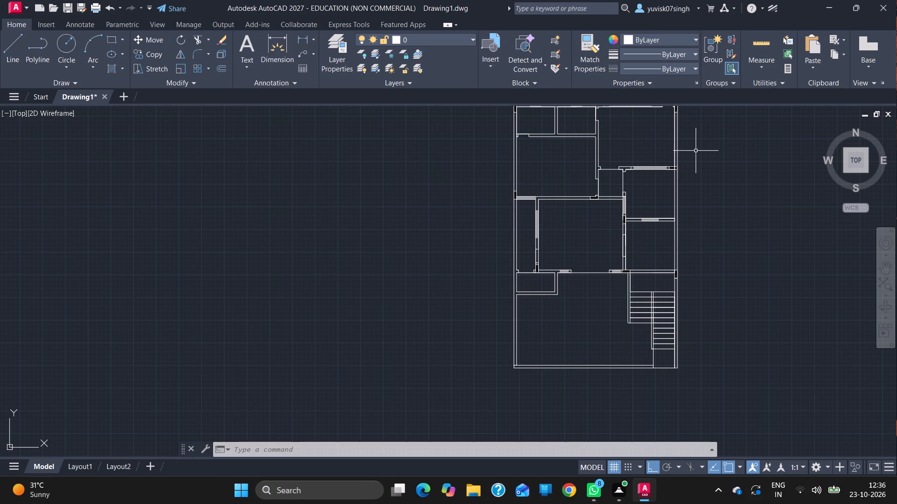
{"action": "scroll", "coordinate": [696, 151], "scroll_direction": "up", "scroll_amount": 3, "text": "ctrl"}
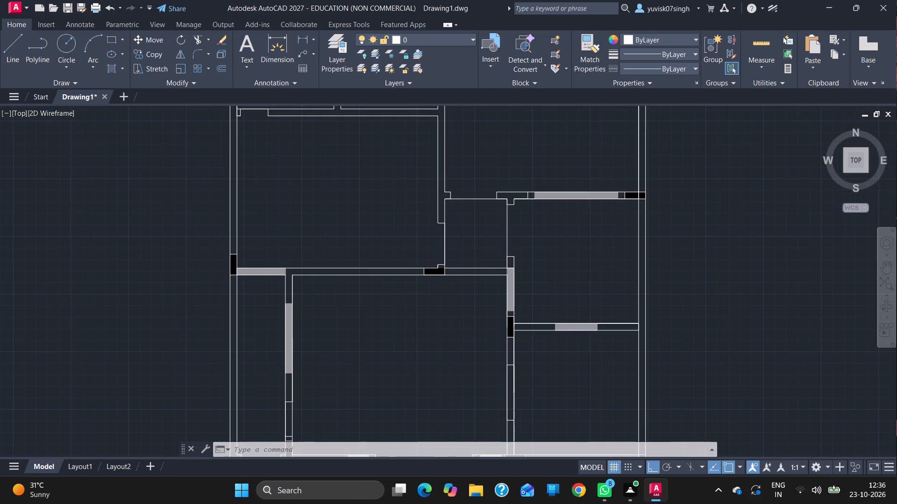
{"action": "type", "text": "tr"}
{"action": "key", "text": "Return"}
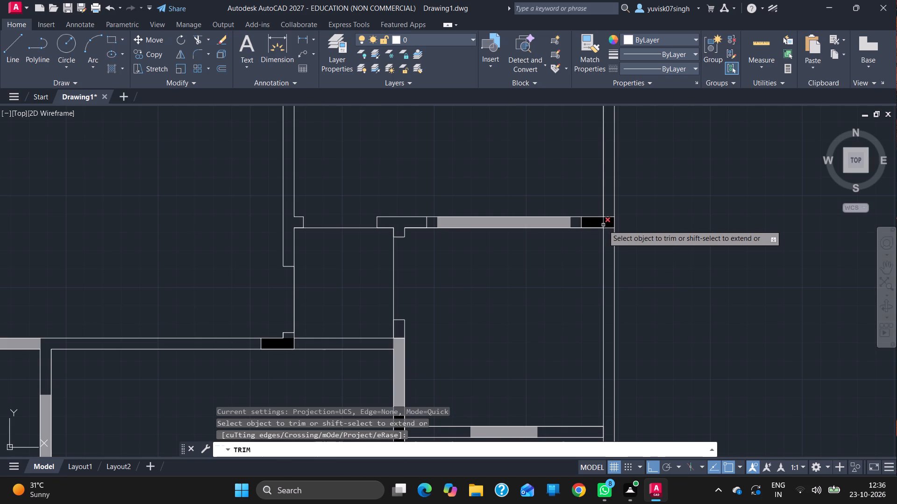
{"action": "scroll", "coordinate": [603, 225], "scroll_direction": "up", "scroll_amount": 1, "text": "ctrl"}
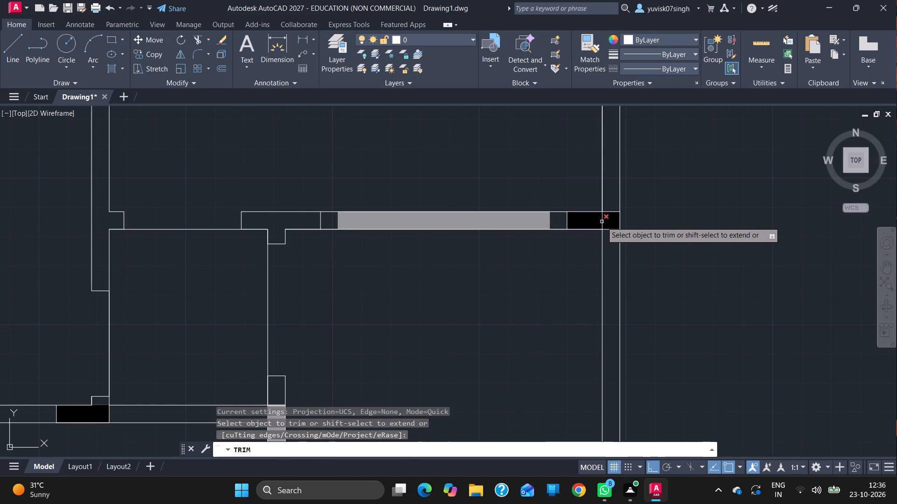
{"action": "left_click", "coordinate": [602, 222]}
{"action": "left_click", "coordinate": [601, 225]}
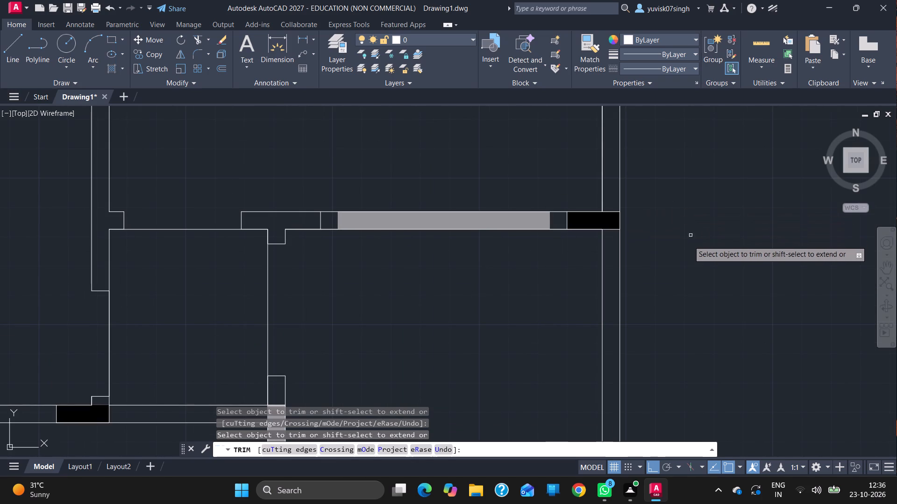
{"action": "scroll", "coordinate": [688, 244], "scroll_direction": "down", "scroll_amount": 1, "text": "ctrl"}
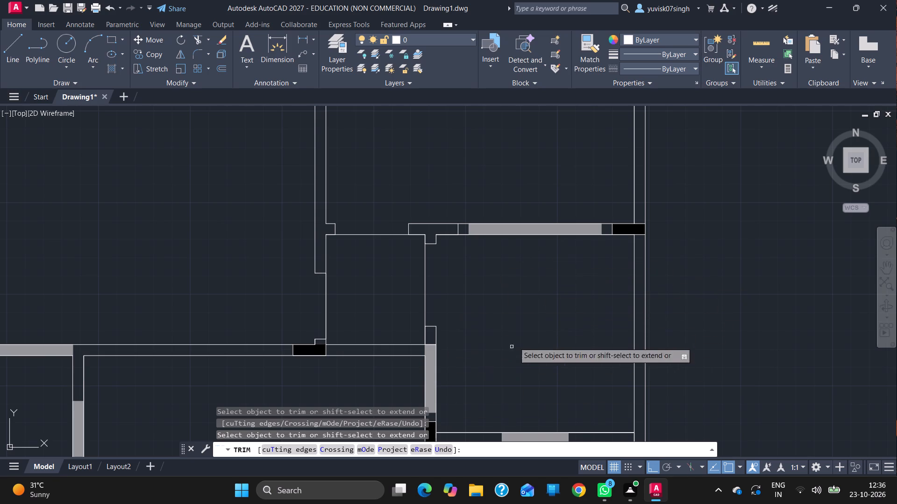
{"action": "left_click", "coordinate": [458, 230]}
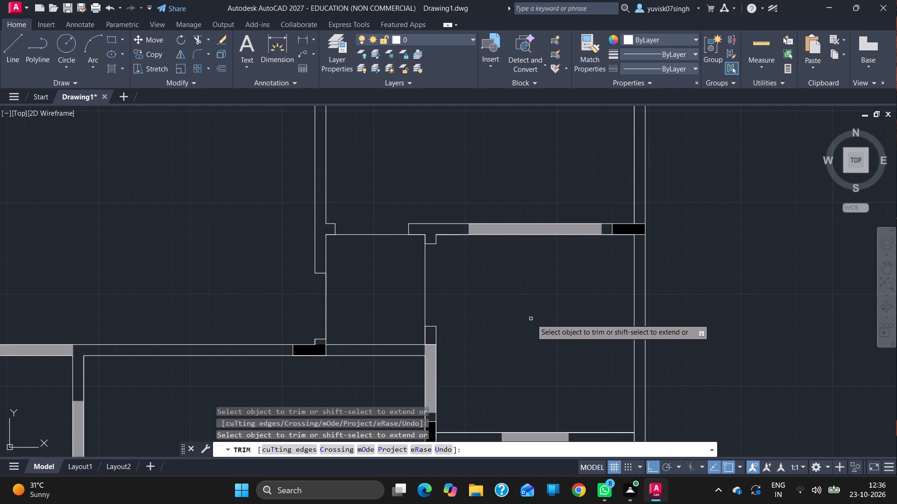
Trim leftover wall lines at the plan's top-left corner, above the partition between the two small rooms, and where their lower wall meets the left outer wall.
{"action": "scroll", "coordinate": [543, 314], "scroll_direction": "down", "scroll_amount": 1, "text": "ctrl"}
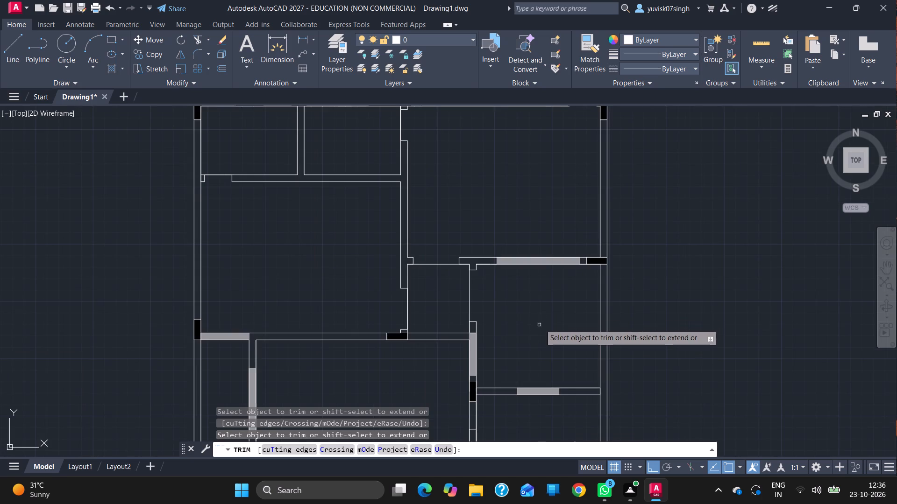
{"action": "left_click", "coordinate": [544, 313]}
{"action": "scroll", "coordinate": [544, 313], "scroll_direction": "down", "scroll_amount": 1, "text": "ctrl"}
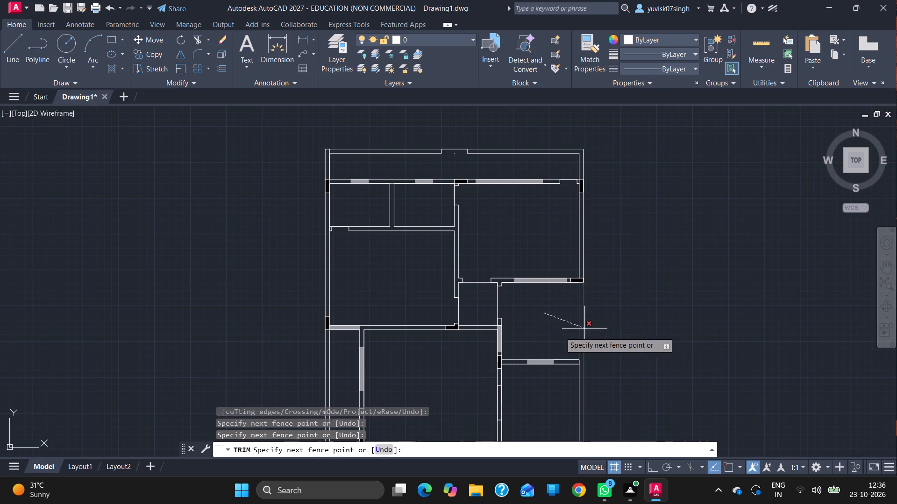
{"action": "left_click", "coordinate": [539, 330]}
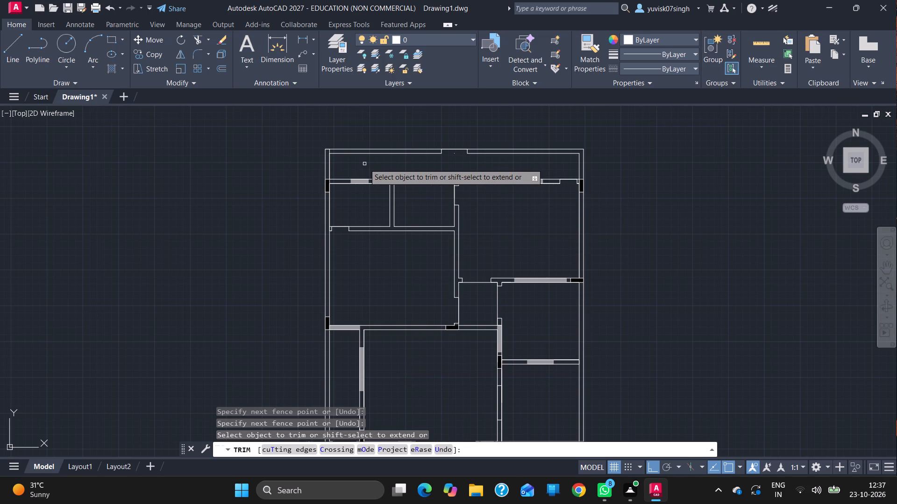
{"action": "scroll", "coordinate": [330, 152], "scroll_direction": "up", "scroll_amount": 1, "text": "ctrl"}
{"action": "left_click", "coordinate": [327, 151]}
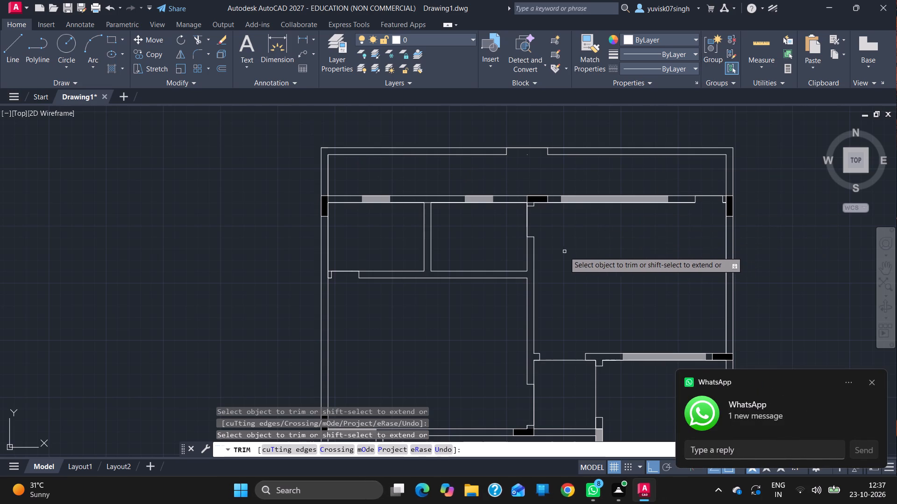
{"action": "left_click", "coordinate": [428, 203]}
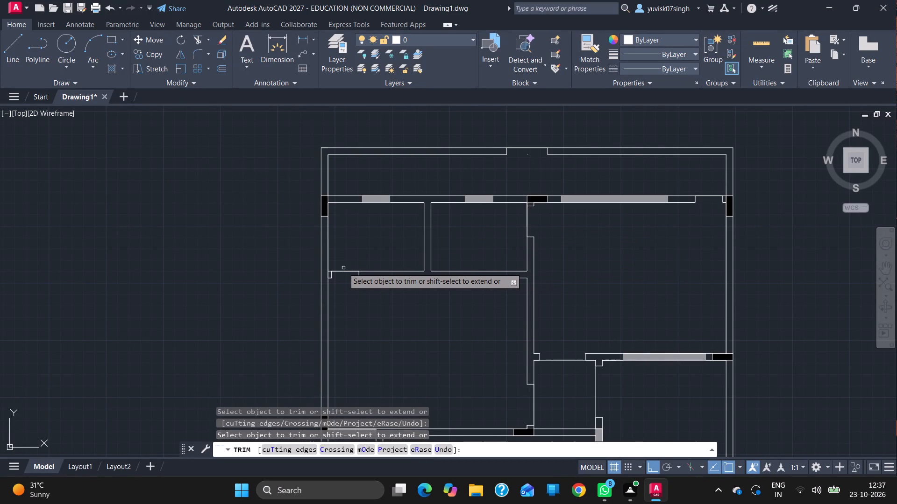
{"action": "scroll", "coordinate": [343, 268], "scroll_direction": "up", "scroll_amount": 1, "text": "ctrl"}
{"action": "left_click", "coordinate": [317, 279]}
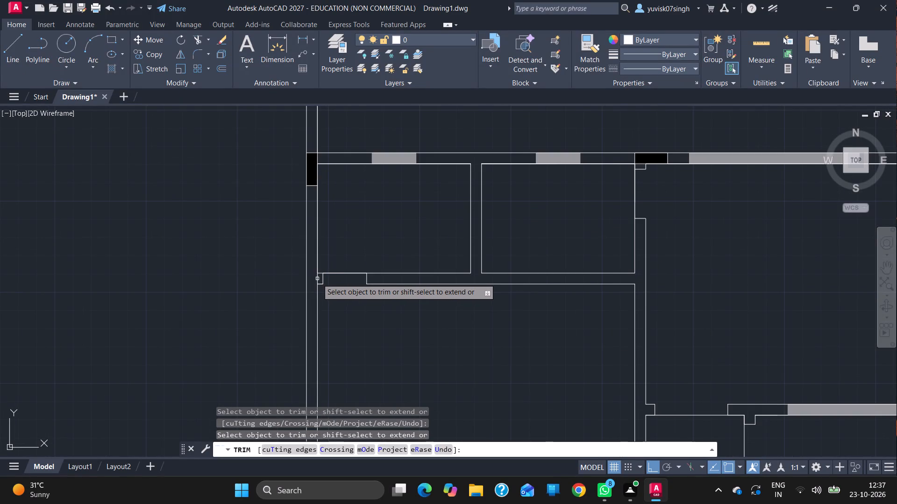
{"action": "left_click", "coordinate": [317, 279]}
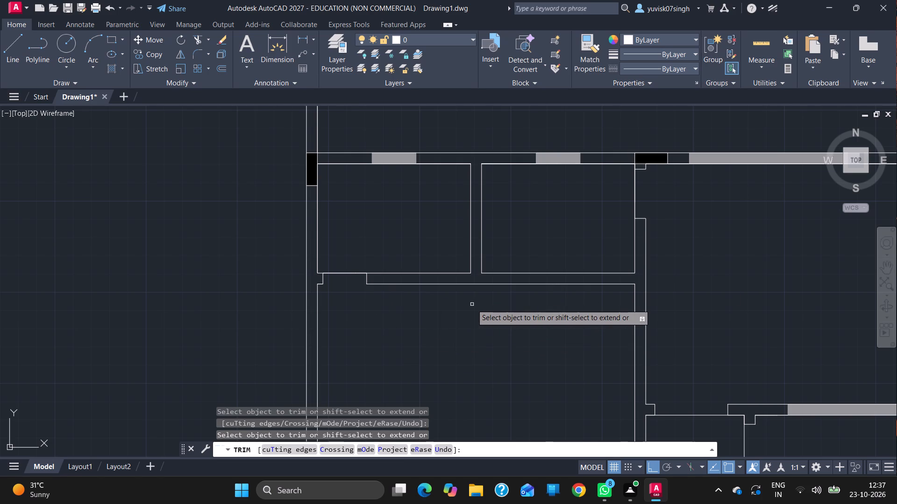
Trim the inner line across the opening in the central room's left wall and the right outer wall's inner line where the short windowed wall meets it.
{"action": "scroll", "coordinate": [581, 284], "scroll_direction": "down", "scroll_amount": 1, "text": "ctrl"}
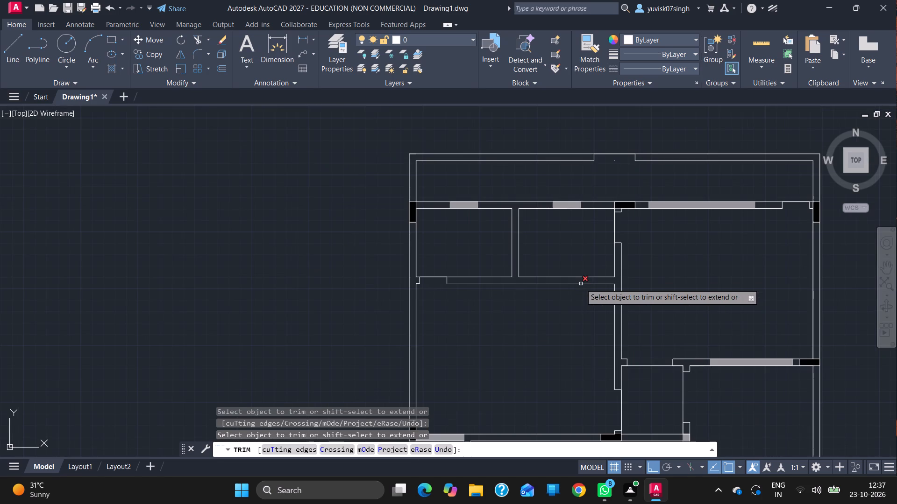
{"action": "scroll", "coordinate": [520, 338], "scroll_direction": "down", "scroll_amount": 1, "text": "ctrl"}
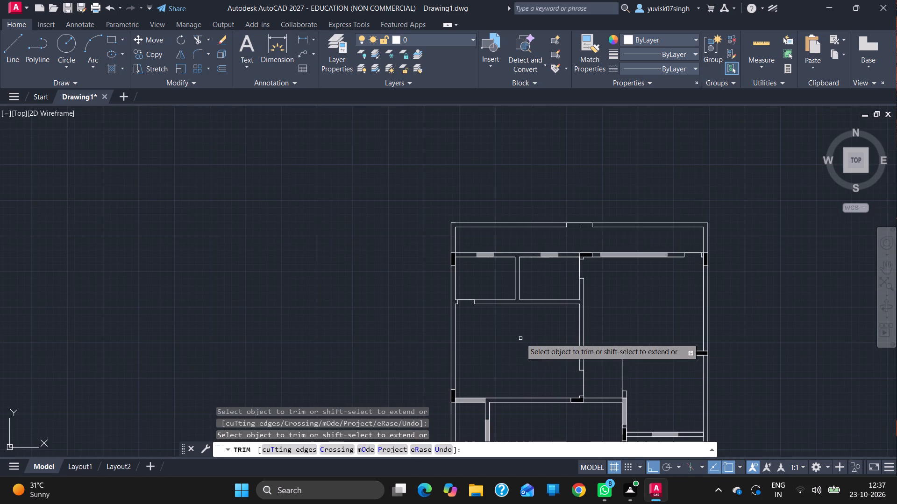
{"action": "scroll", "coordinate": [473, 380], "scroll_direction": "up", "scroll_amount": 1, "text": "ctrl"}
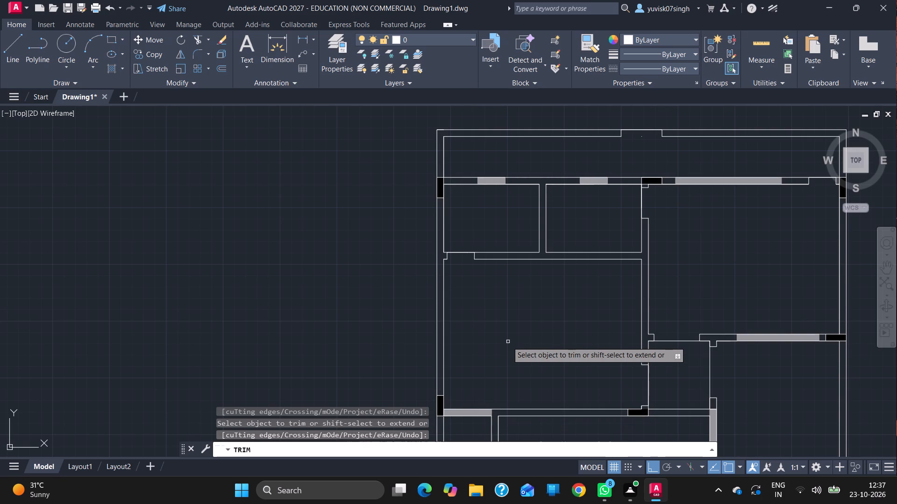
{"action": "scroll", "coordinate": [507, 342], "scroll_direction": "down", "scroll_amount": 2, "text": "ctrl"}
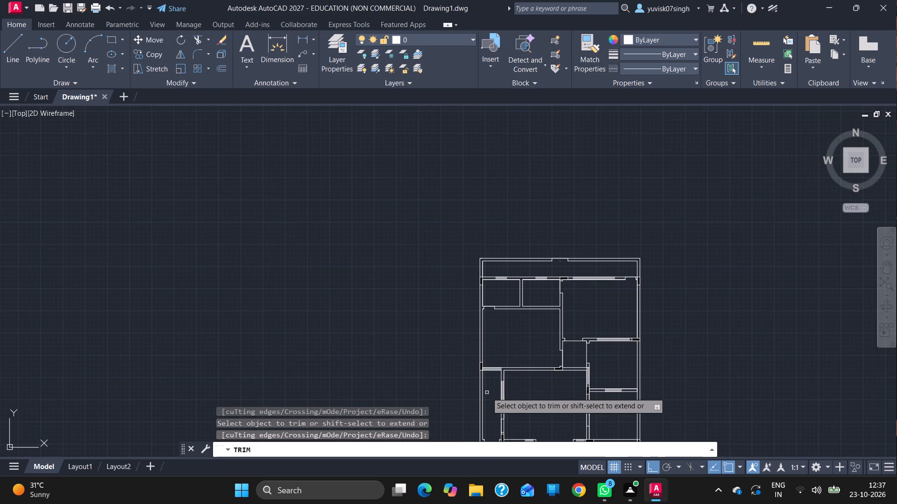
{"action": "scroll", "coordinate": [487, 392], "scroll_direction": "up", "scroll_amount": 3, "text": "ctrl"}
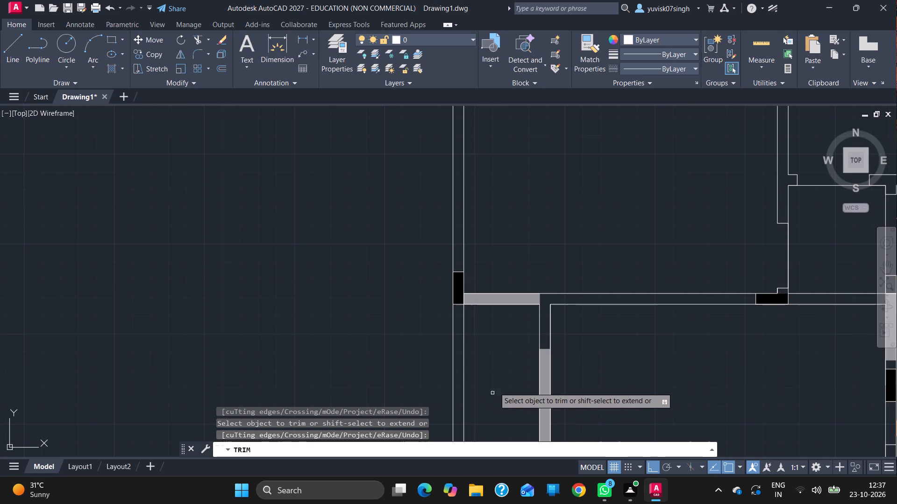
{"action": "scroll", "coordinate": [543, 235], "scroll_direction": "down", "scroll_amount": 2, "text": "ctrl"}
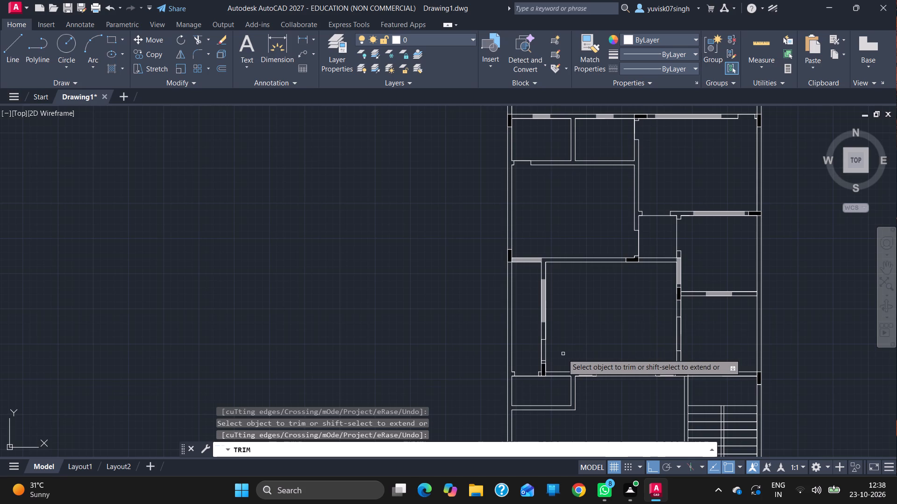
{"action": "left_click", "coordinate": [544, 350]}
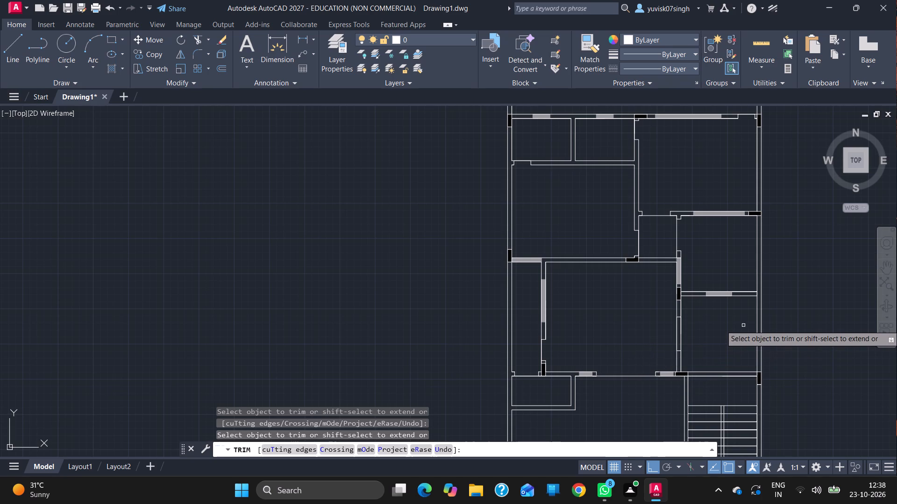
{"action": "scroll", "coordinate": [750, 320], "scroll_direction": "up", "scroll_amount": 2, "text": "ctrl"}
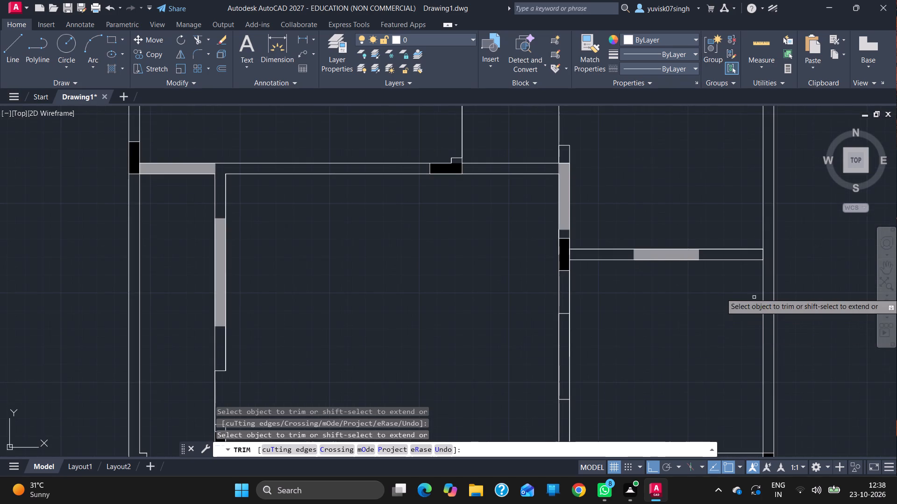
{"action": "left_click", "coordinate": [762, 255]}
{"action": "left_click", "coordinate": [763, 255]}
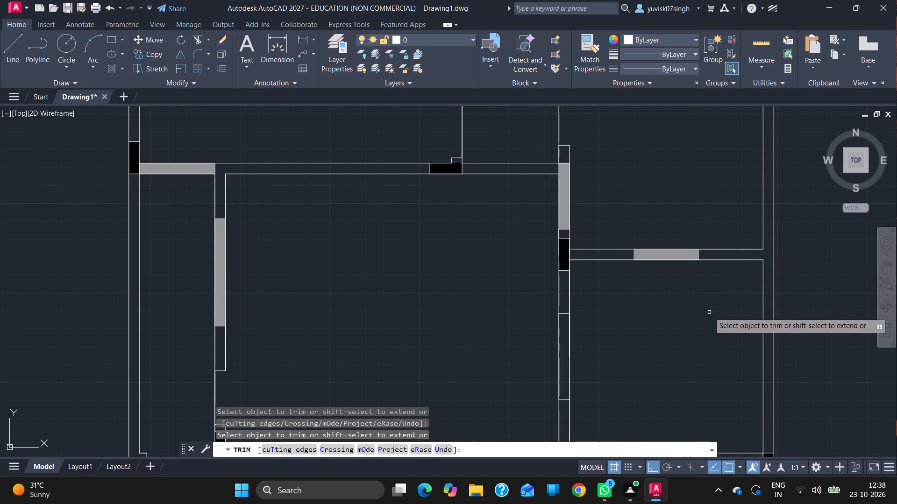
{"action": "scroll", "coordinate": [709, 312], "scroll_direction": "down", "scroll_amount": 2, "text": "ctrl"}
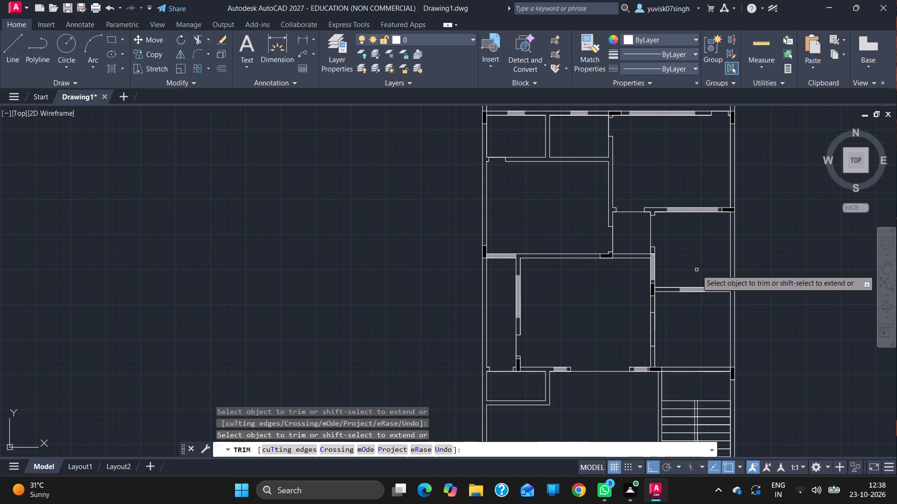
{"action": "scroll", "coordinate": [772, 186], "scroll_direction": "up", "scroll_amount": 4, "text": "ctrl"}
{"action": "scroll", "coordinate": [772, 186], "scroll_direction": "down", "scroll_amount": 2, "text": "ctrl"}
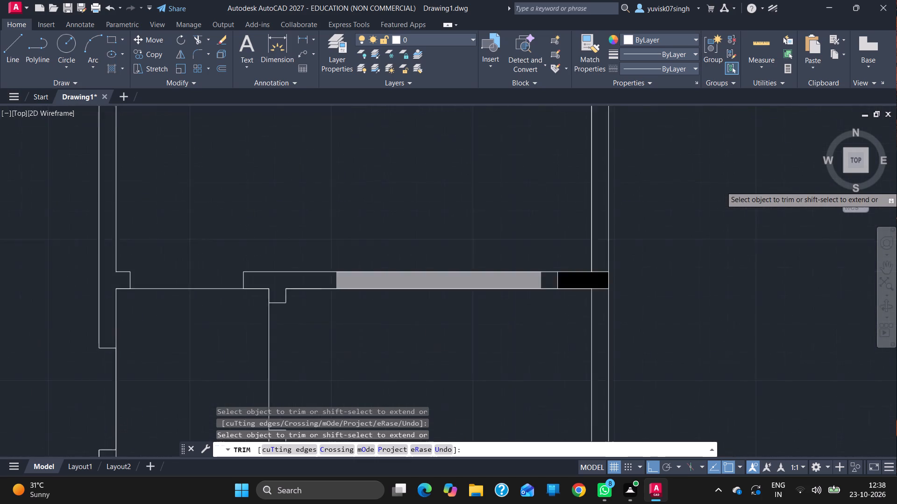
{"action": "scroll", "coordinate": [772, 186], "scroll_direction": "down", "scroll_amount": 4, "text": "ctrl"}
{"action": "scroll", "coordinate": [700, 285], "scroll_direction": "up", "scroll_amount": 2, "text": "ctrl"}
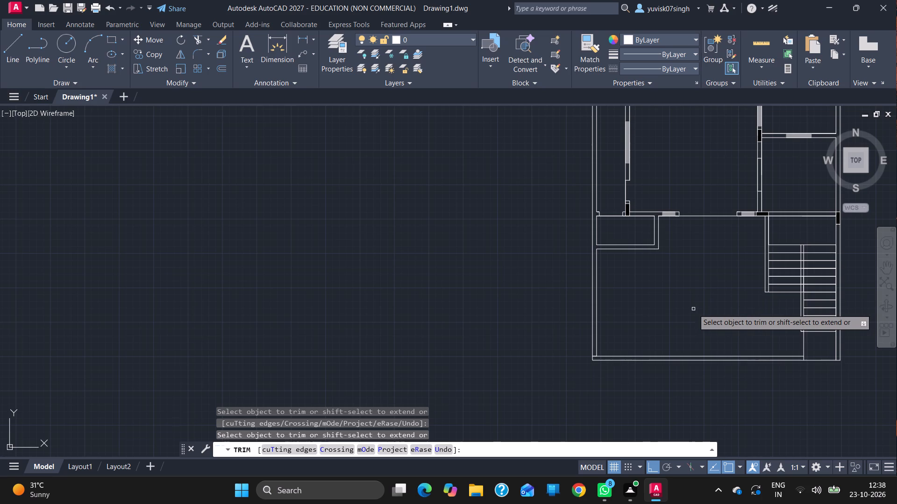
{"action": "key", "text": "Escape"}
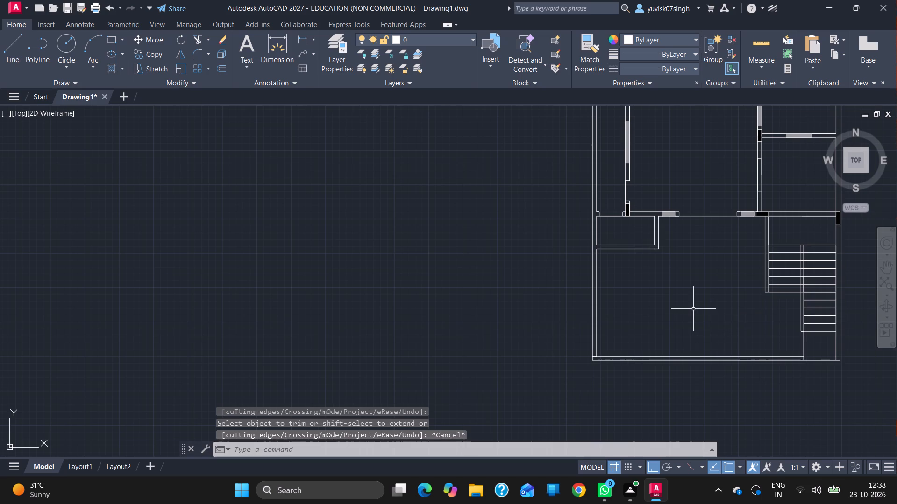
Draw a horizontal line about 12'-11" long from the midpoint of the small front box's outer right side to the staircase wall.
{"action": "scroll", "coordinate": [659, 279], "scroll_direction": "up", "scroll_amount": 3, "text": "ctrl"}
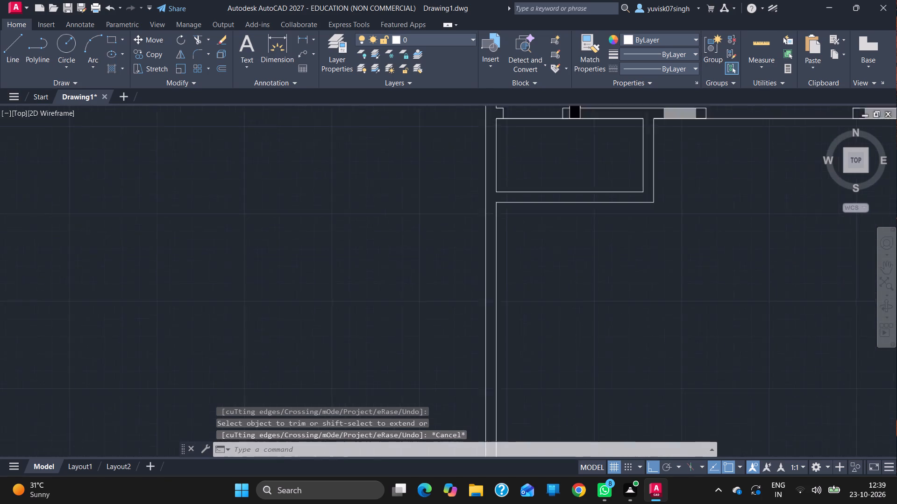
{"action": "scroll", "coordinate": [659, 279], "scroll_direction": "down", "scroll_amount": 2, "text": "ctrl"}
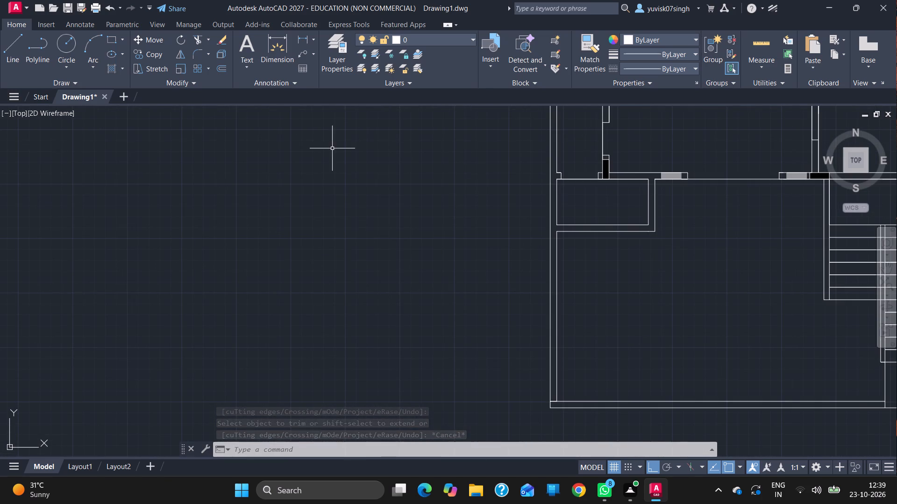
{"action": "left_click", "coordinate": [17, 34]}
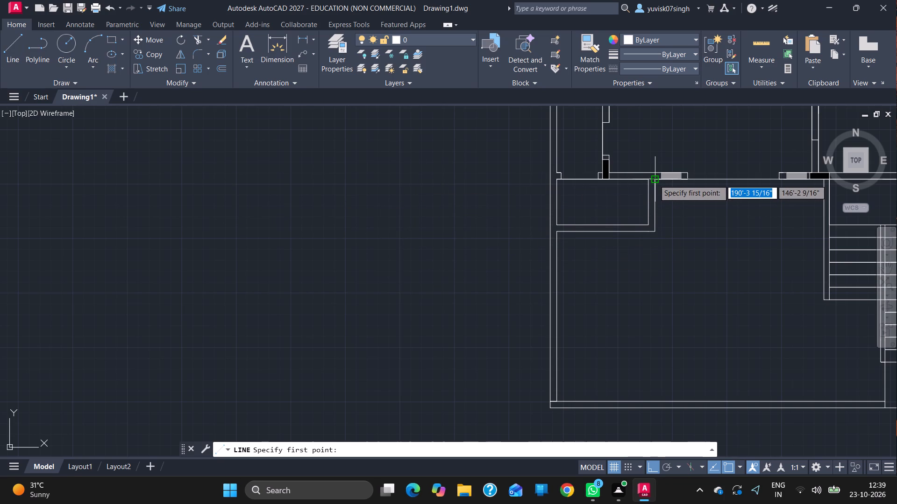
{"action": "left_click_drag", "start_coordinate": [654, 180], "coordinate": [657, 233]}
{"action": "left_click_drag", "start_coordinate": [657, 233], "coordinate": [658, 210]}
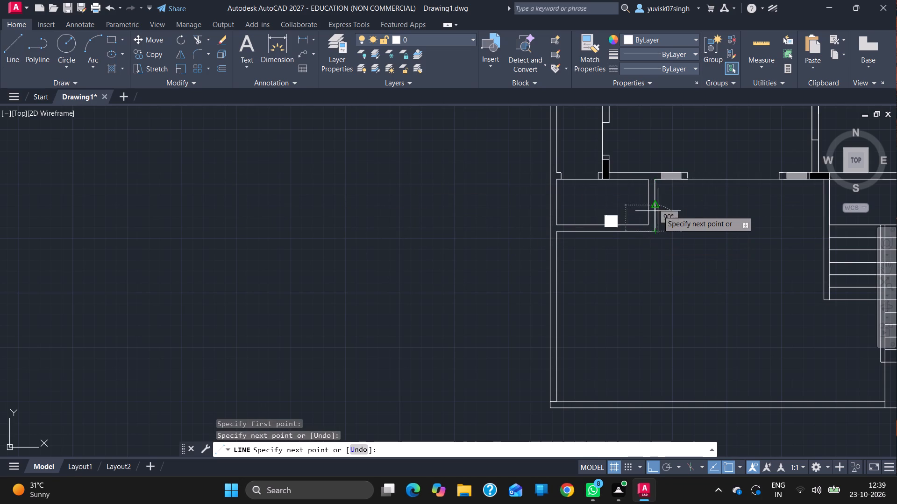
{"action": "left_click_drag", "start_coordinate": [658, 210], "coordinate": [654, 205]}
{"action": "left_click_drag", "start_coordinate": [654, 205], "coordinate": [737, 212]}
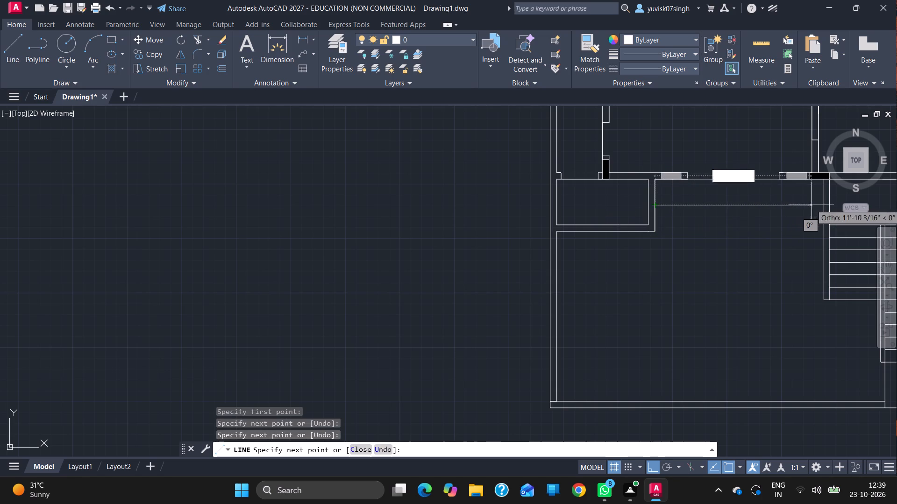
{"action": "left_click_drag", "start_coordinate": [823, 205], "coordinate": [824, 184]}
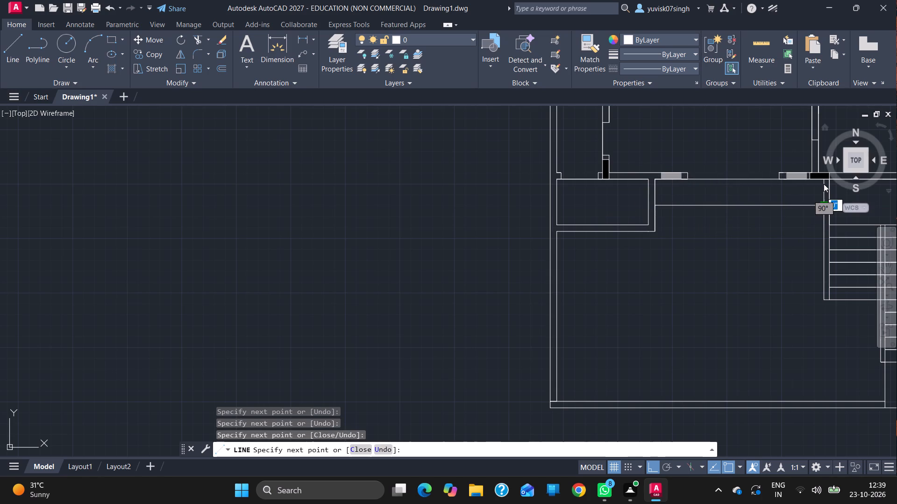
Draw a second horizontal line to the staircase wall, midway between the first front line and the central room's lower wall.
{"action": "left_click_drag", "start_coordinate": [824, 184], "coordinate": [657, 206]}
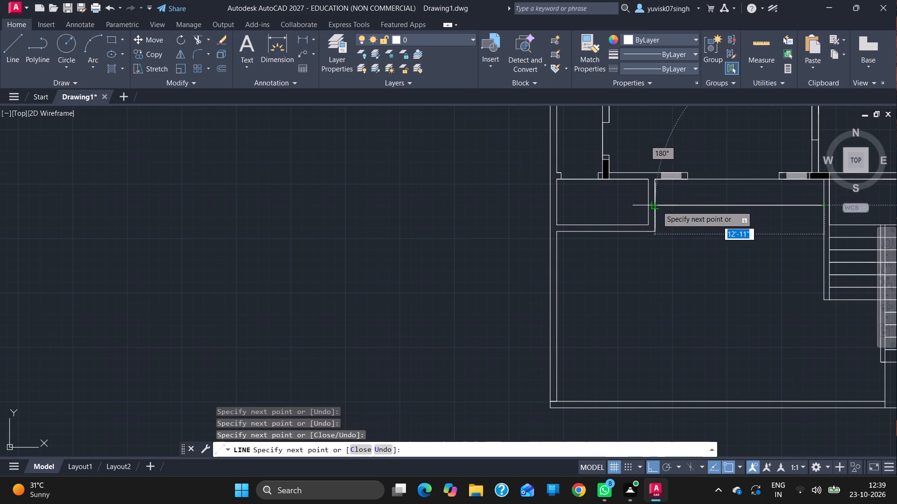
{"action": "left_click_drag", "start_coordinate": [657, 206], "coordinate": [654, 187]}
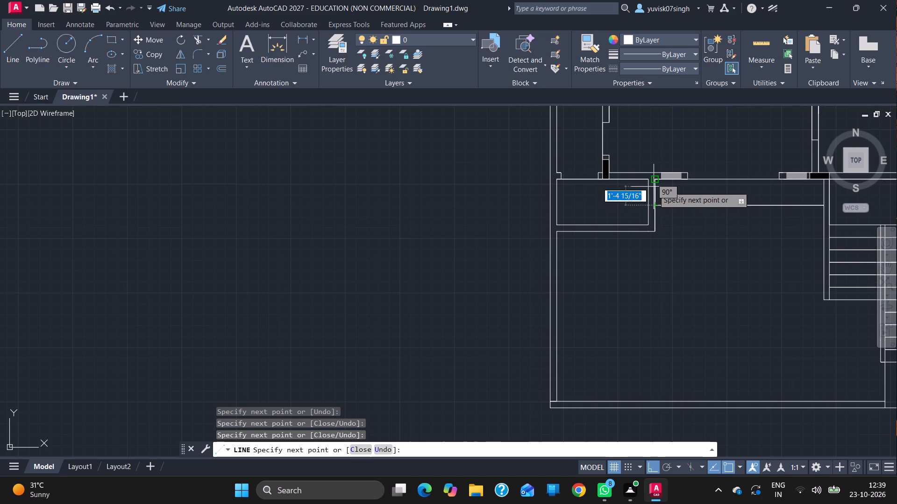
{"action": "left_click_drag", "start_coordinate": [654, 187], "coordinate": [654, 182]}
{"action": "left_click", "coordinate": [654, 182]}
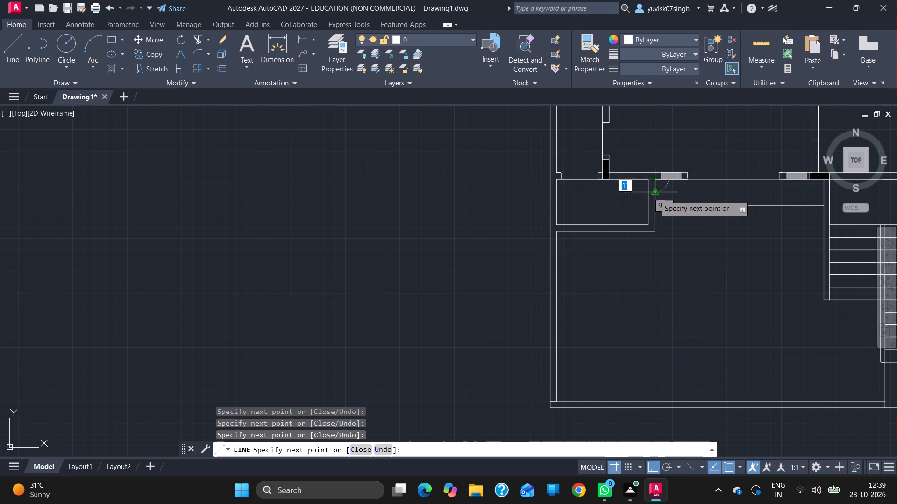
{"action": "left_click_drag", "start_coordinate": [655, 195], "coordinate": [786, 193]}
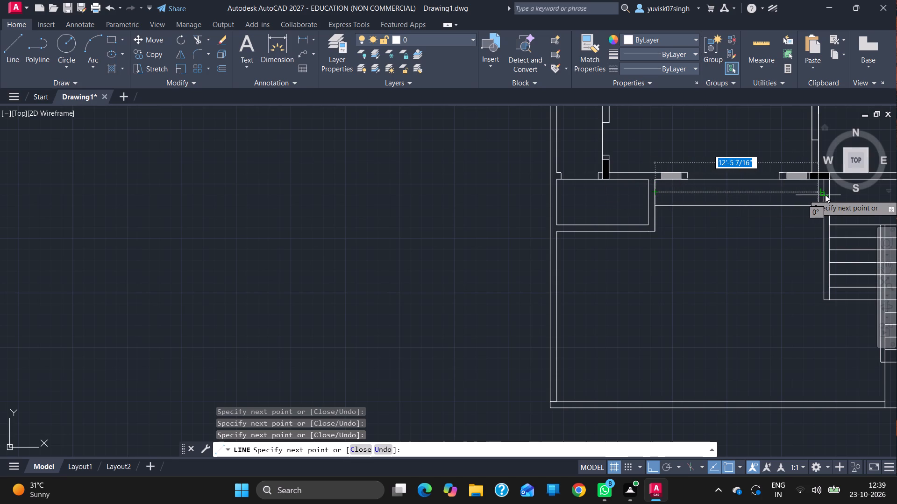
{"action": "scroll", "coordinate": [464, 264], "scroll_direction": "down", "scroll_amount": 1, "text": "ctrl"}
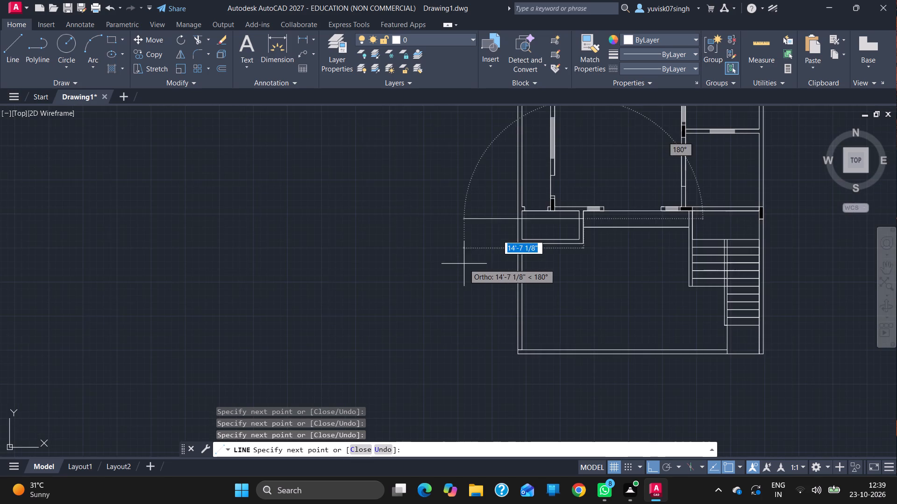
{"action": "scroll", "coordinate": [670, 235], "scroll_direction": "up", "scroll_amount": 2, "text": "ctrl"}
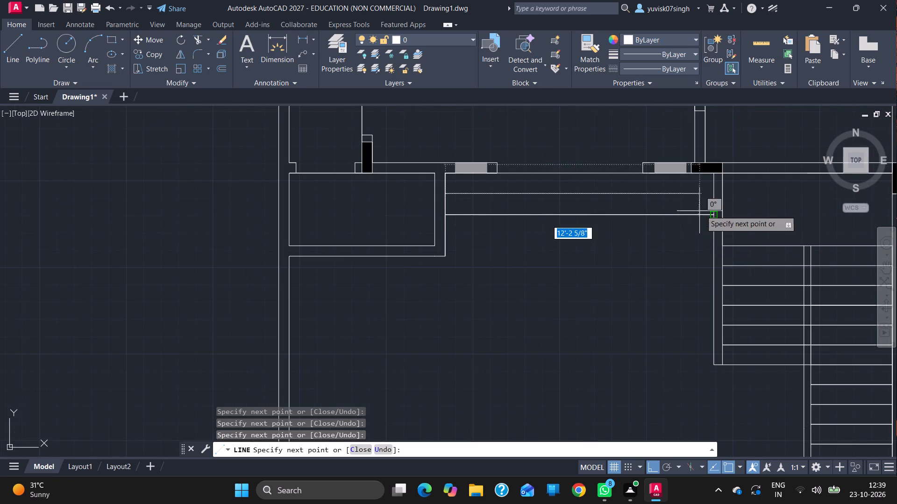
{"action": "left_click", "coordinate": [715, 193]}
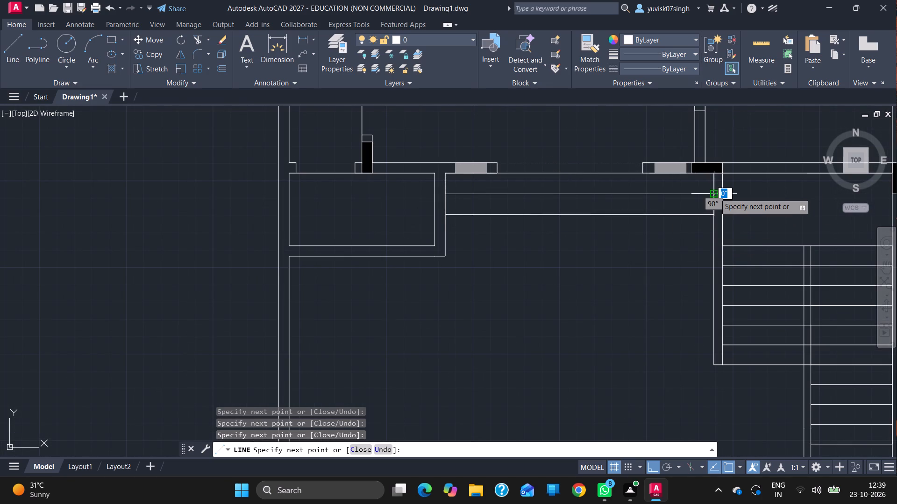
{"action": "key", "text": "Escape"}
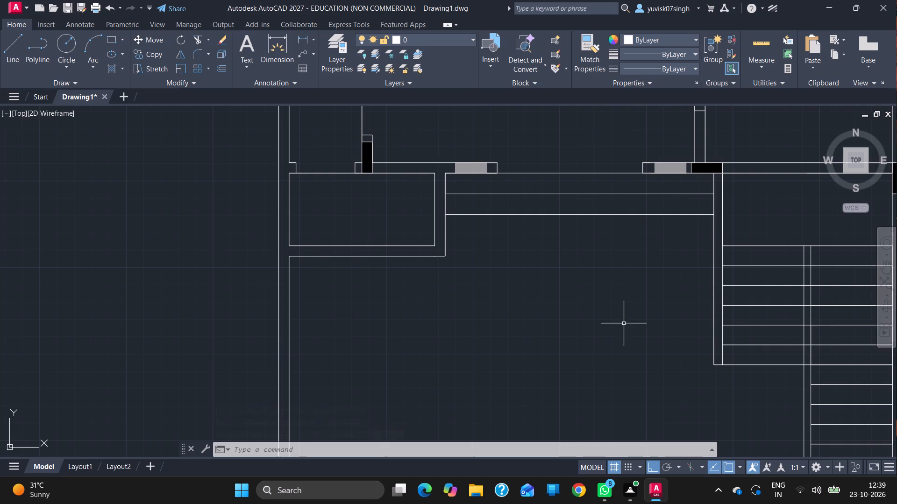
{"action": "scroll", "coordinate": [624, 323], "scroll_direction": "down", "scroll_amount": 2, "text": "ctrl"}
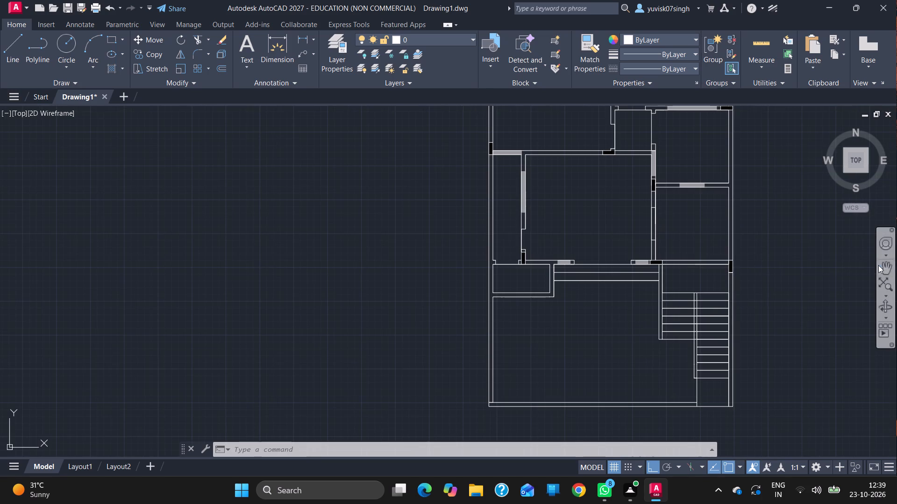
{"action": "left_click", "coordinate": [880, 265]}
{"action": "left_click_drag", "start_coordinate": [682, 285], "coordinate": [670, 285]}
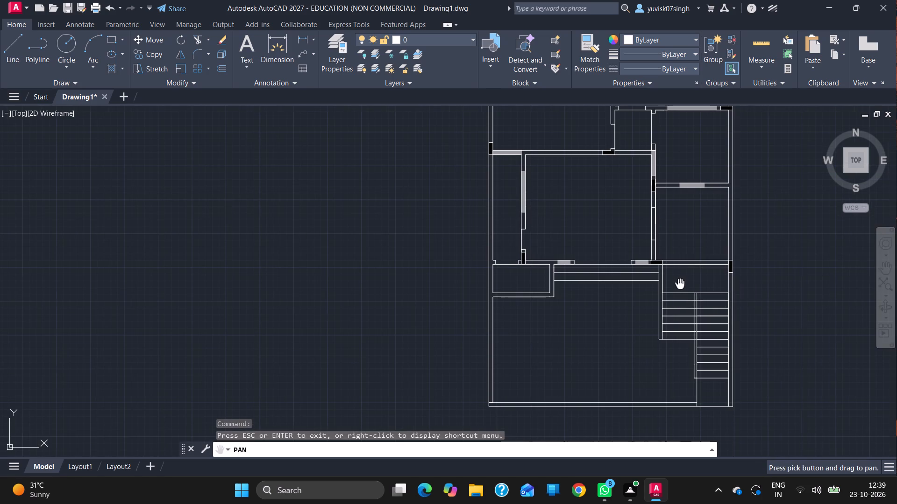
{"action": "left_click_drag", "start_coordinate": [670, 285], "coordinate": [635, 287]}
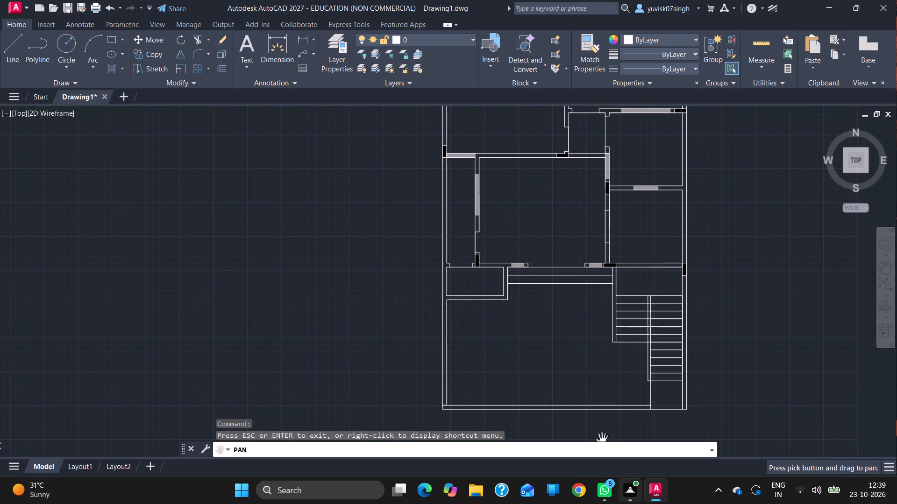
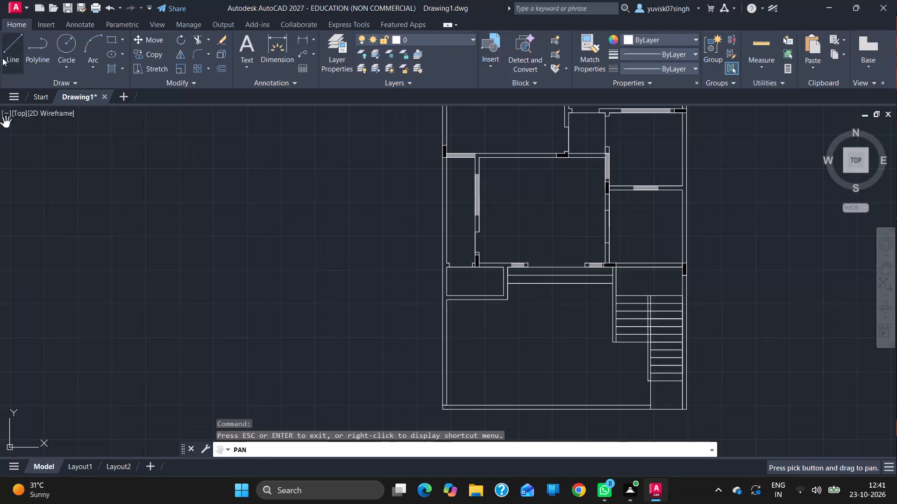
Draw a vertical direction line up the middle of the outer stair flight, continuing 3'-6" across the landing to the wall.
{"action": "left_click", "coordinate": [2, 58]}
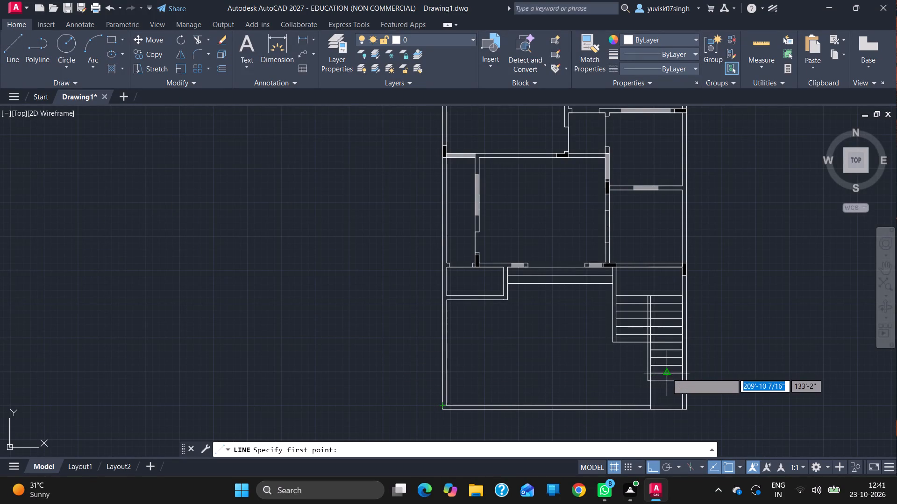
{"action": "left_click_drag", "start_coordinate": [667, 373], "coordinate": [669, 297]}
{"action": "left_click_drag", "start_coordinate": [669, 297], "coordinate": [665, 284]}
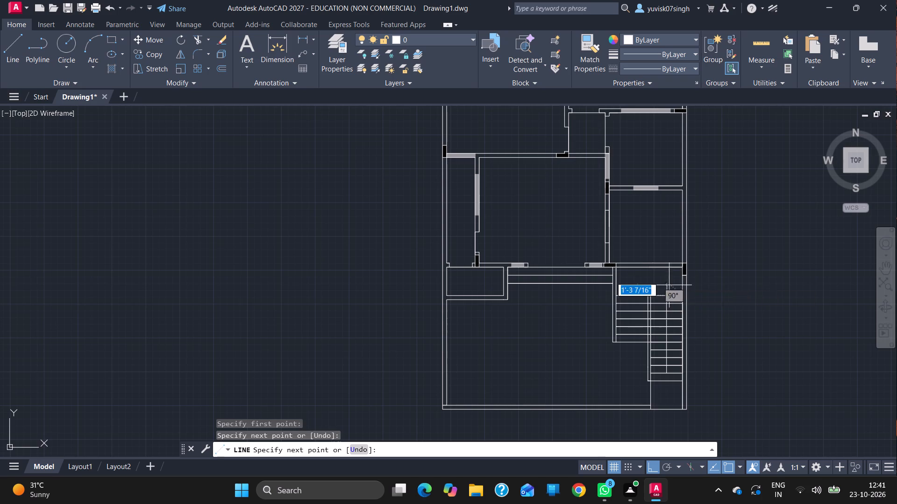
{"action": "left_click_drag", "start_coordinate": [665, 284], "coordinate": [667, 269]}
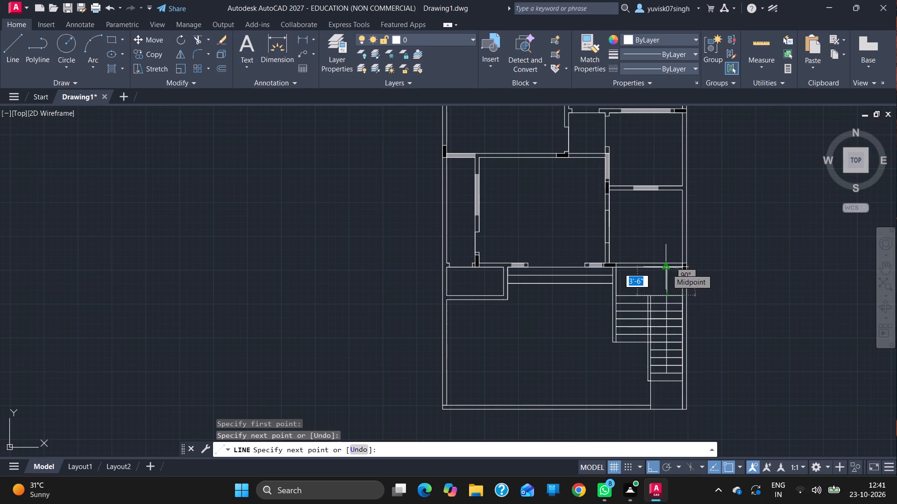
{"action": "left_click_drag", "start_coordinate": [667, 269], "coordinate": [666, 275]}
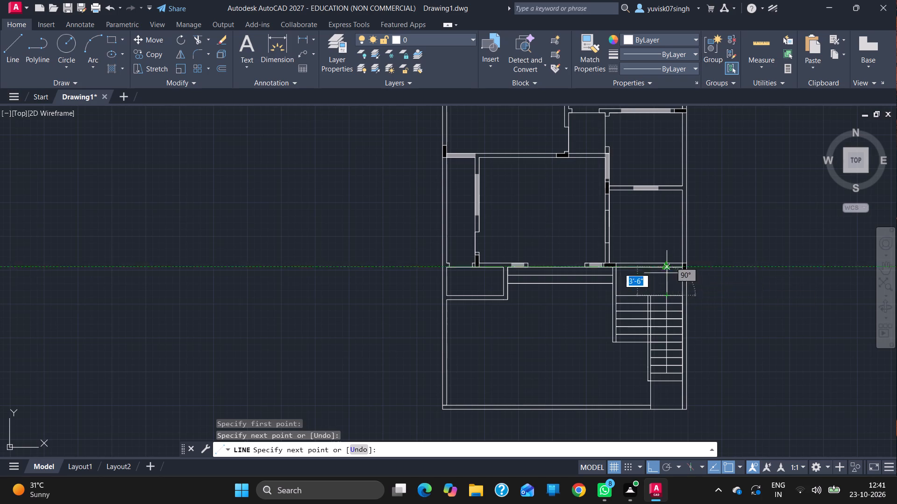
{"action": "left_click_drag", "start_coordinate": [666, 275], "coordinate": [665, 285]}
{"action": "key", "text": "1"}
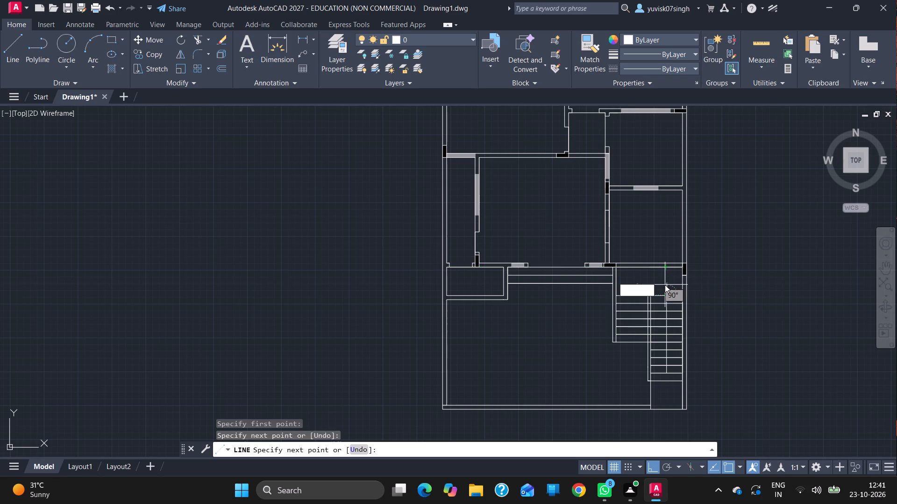
{"action": "key", "text": "apostrophe"}
{"action": "key", "text": "Escape"}
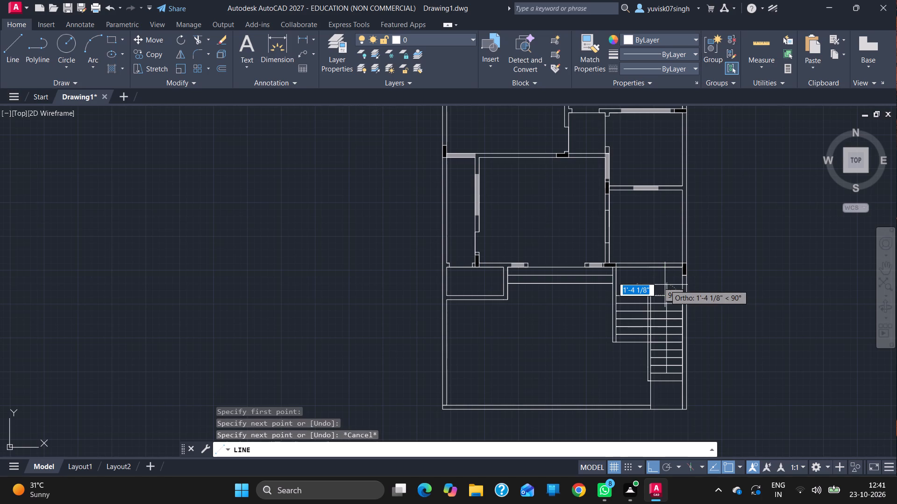
{"action": "left_click_drag", "start_coordinate": [669, 264], "coordinate": [669, 274]}
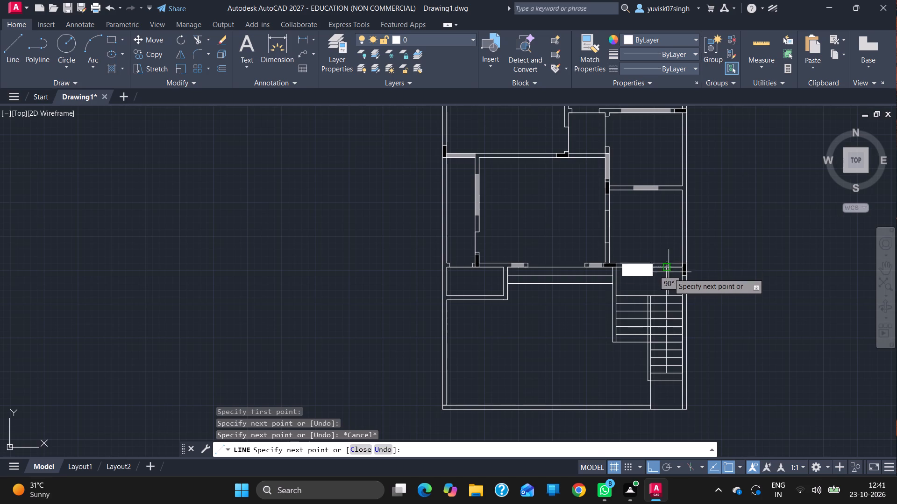
{"action": "left_click_drag", "start_coordinate": [669, 274], "coordinate": [669, 279]}
{"action": "left_click", "coordinate": [669, 279]}
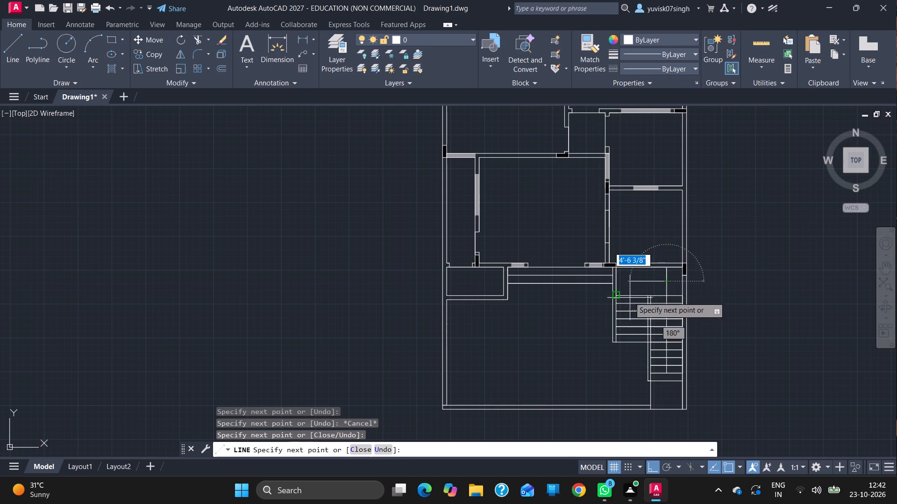
{"action": "key", "text": "Escape"}
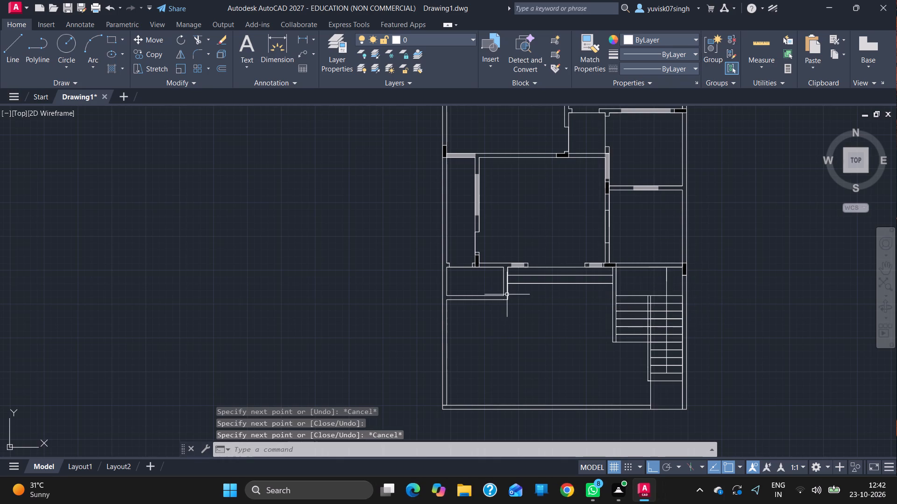
Draw a 4'-3" connecting line across the middle of the landing, and a line from it down the centre of the inner stair flight.
{"action": "left_click", "coordinate": [21, 56]}
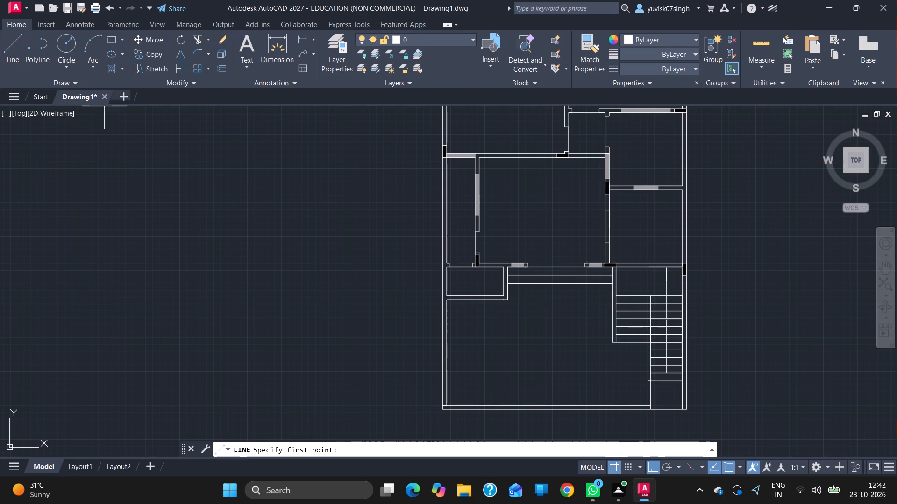
{"action": "left_click", "coordinate": [616, 296]}
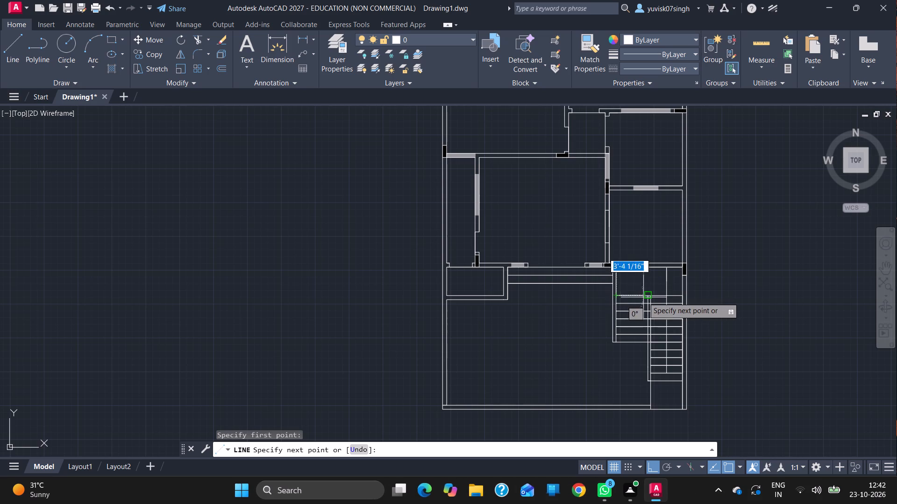
{"action": "left_click_drag", "start_coordinate": [646, 297], "coordinate": [635, 297]}
{"action": "left_click_drag", "start_coordinate": [635, 297], "coordinate": [635, 269]}
{"action": "left_click_drag", "start_coordinate": [635, 269], "coordinate": [634, 279]}
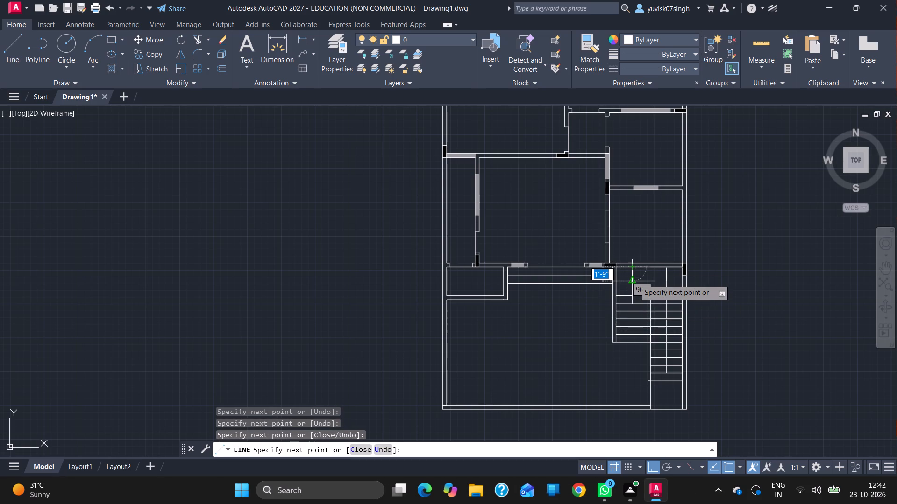
{"action": "left_click_drag", "start_coordinate": [634, 279], "coordinate": [634, 279]}
{"action": "left_click_drag", "start_coordinate": [634, 279], "coordinate": [664, 281]}
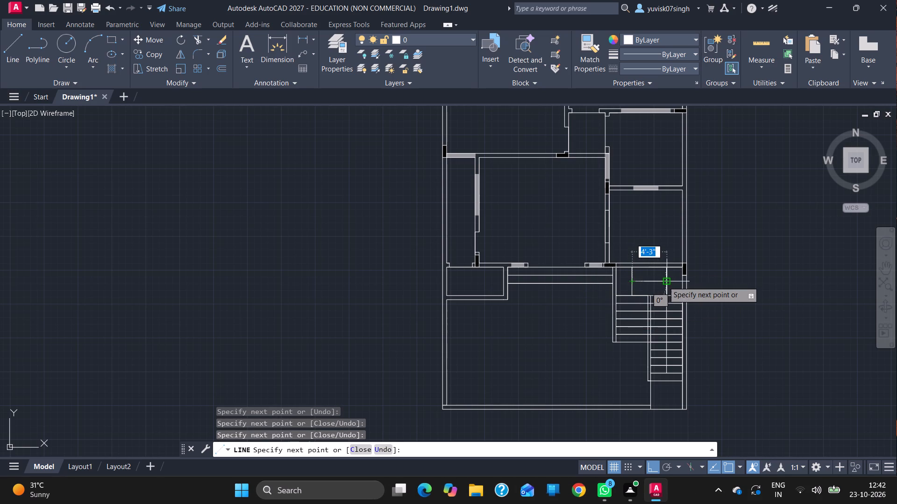
{"action": "left_click_drag", "start_coordinate": [664, 281], "coordinate": [666, 281]}
{"action": "left_click", "coordinate": [666, 281]}
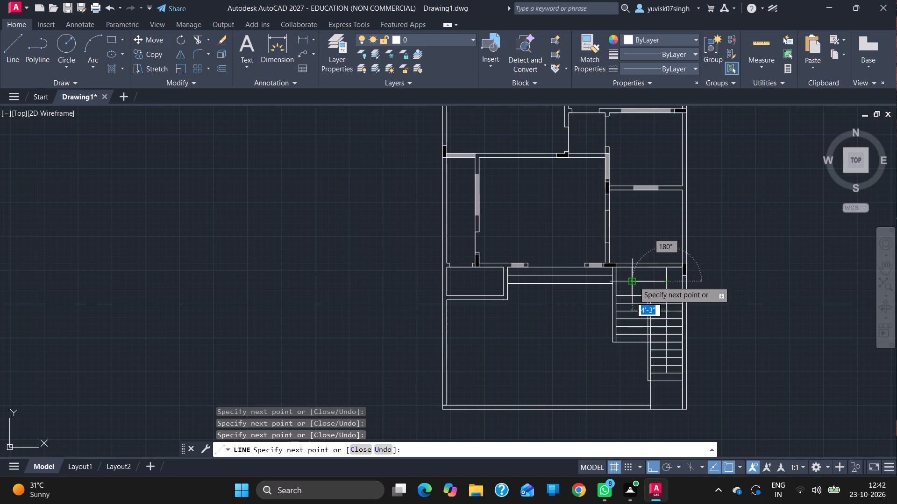
{"action": "left_click_drag", "start_coordinate": [634, 281], "coordinate": [634, 297]}
{"action": "left_click", "coordinate": [634, 297]}
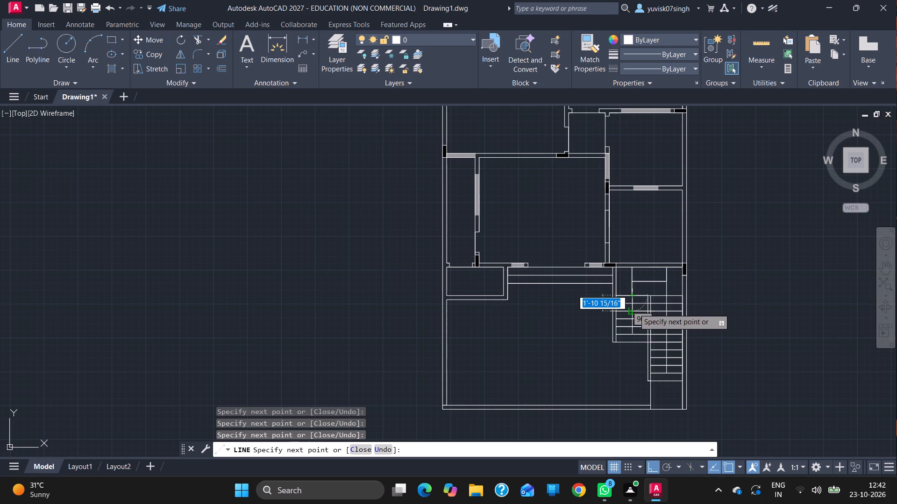
{"action": "left_click", "coordinate": [634, 310]}
{"action": "key", "text": "Escape"}
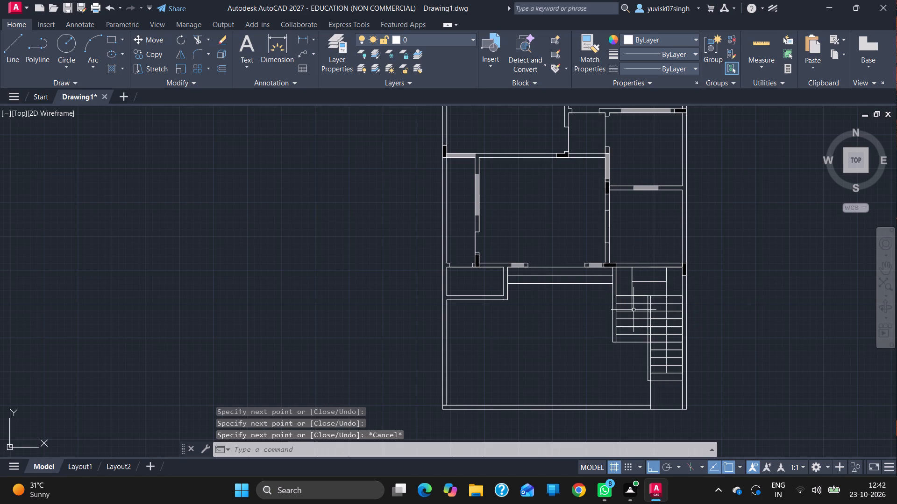
Trim the ends of both vertical direction lines that extend above the connecting line on the landing.
{"action": "type", "text": "tr"}
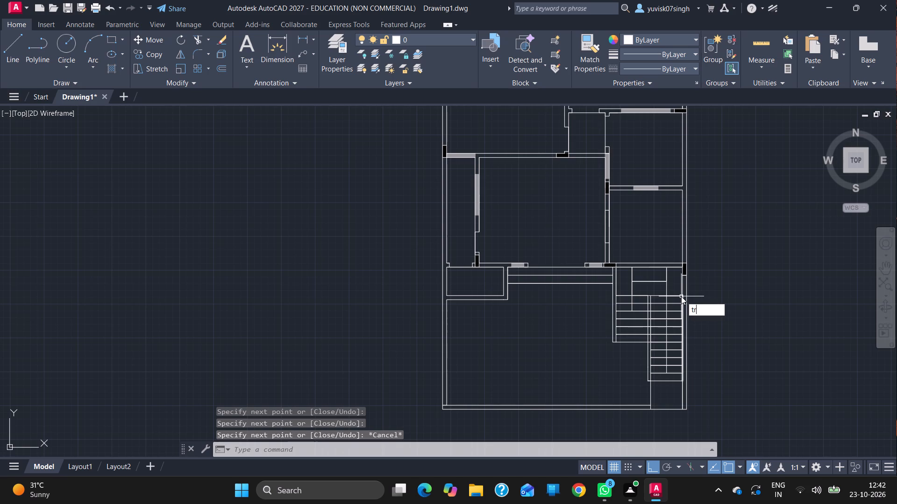
{"action": "key", "text": "Return"}
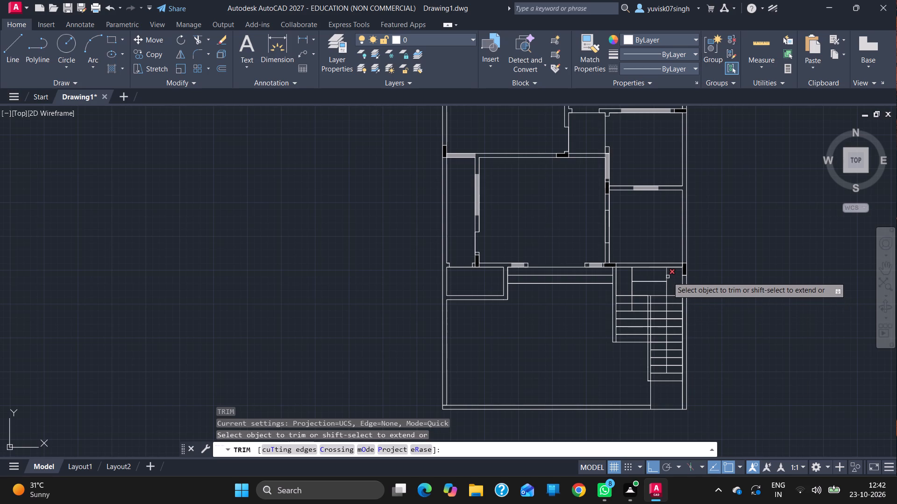
{"action": "left_click", "coordinate": [668, 277]}
{"action": "left_click", "coordinate": [667, 276]}
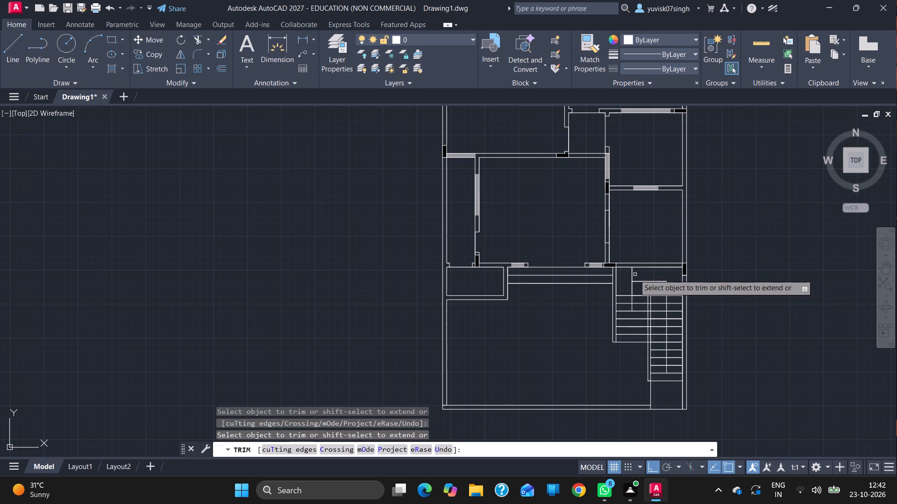
{"action": "left_click", "coordinate": [633, 274]}
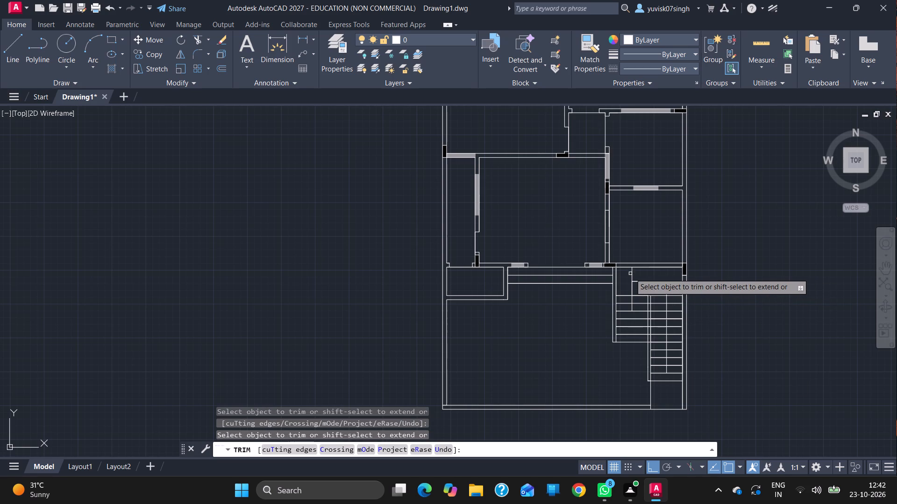
{"action": "left_click", "coordinate": [632, 274]}
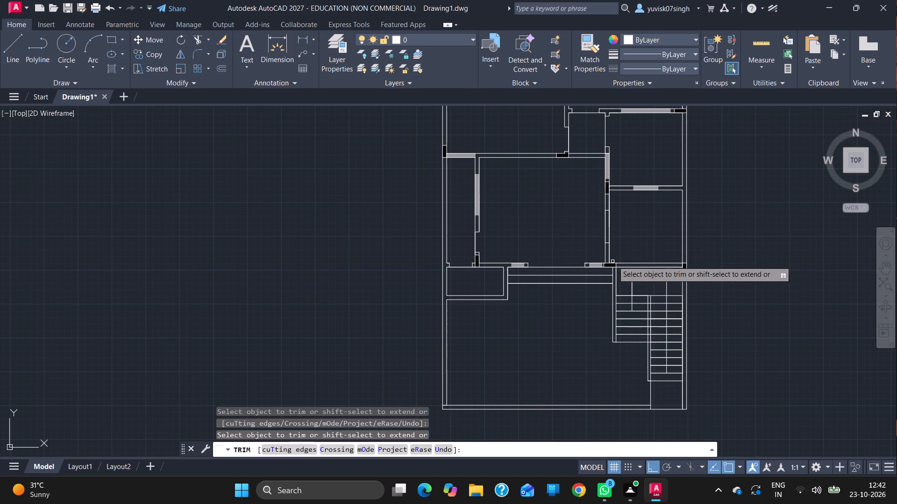
{"action": "scroll", "coordinate": [630, 249], "scroll_direction": "up", "scroll_amount": 2, "text": "ctrl"}
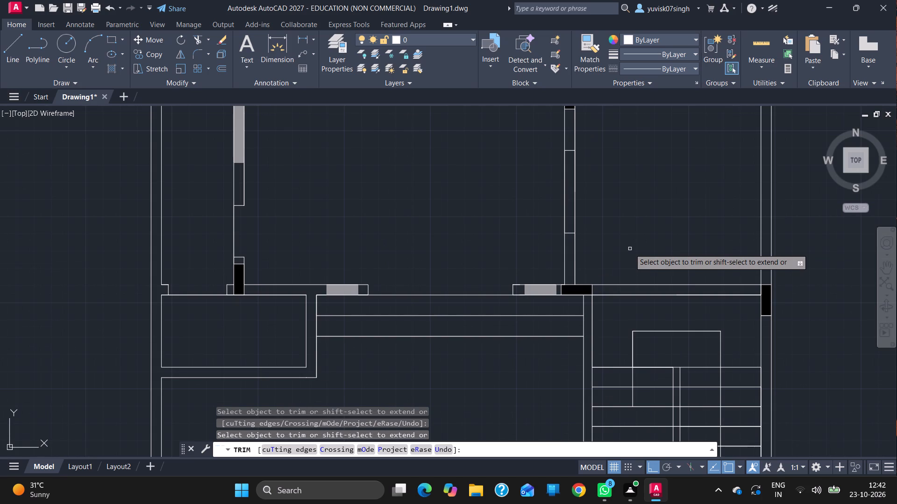
{"action": "scroll", "coordinate": [630, 249], "scroll_direction": "down", "scroll_amount": 4, "text": "ctrl"}
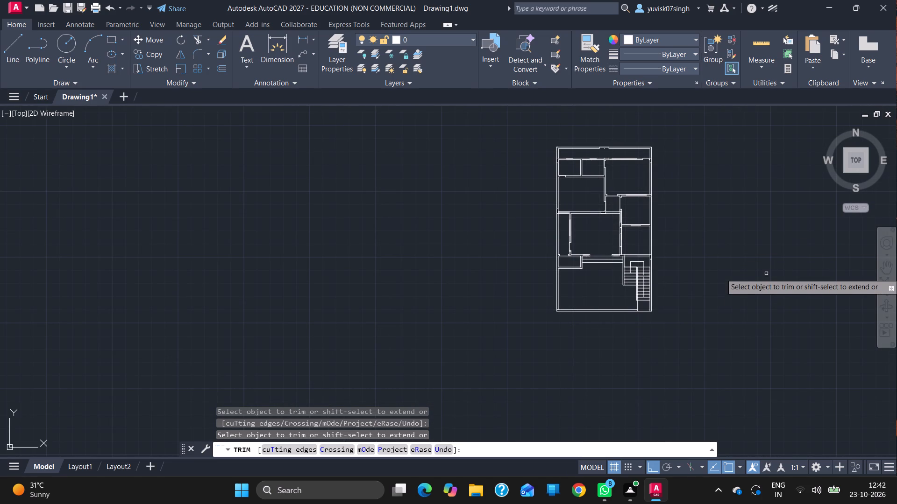
{"action": "key", "text": "Escape"}
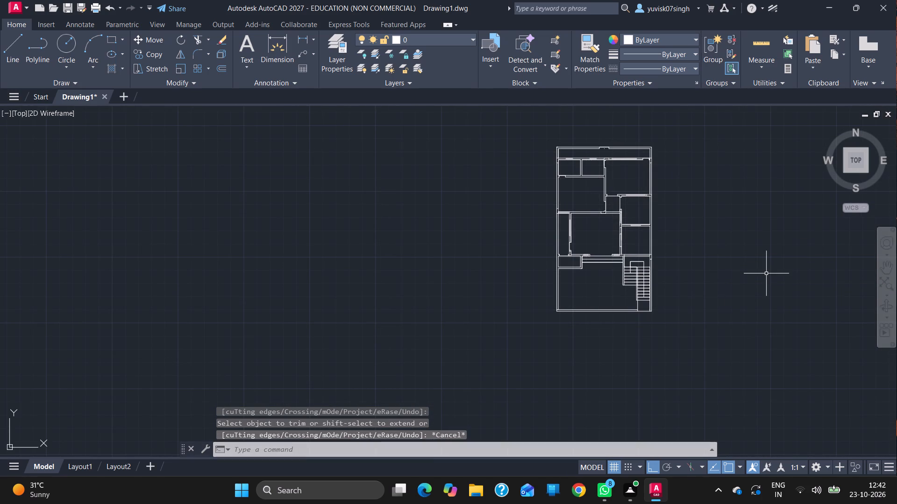
Draw a closed rectangle of lines, 2' wide and 3' high, in the empty space to the right of the floor plan's staircase.
{"action": "left_click", "coordinate": [888, 267]}
{"action": "left_click_drag", "start_coordinate": [704, 331], "coordinate": [672, 329]}
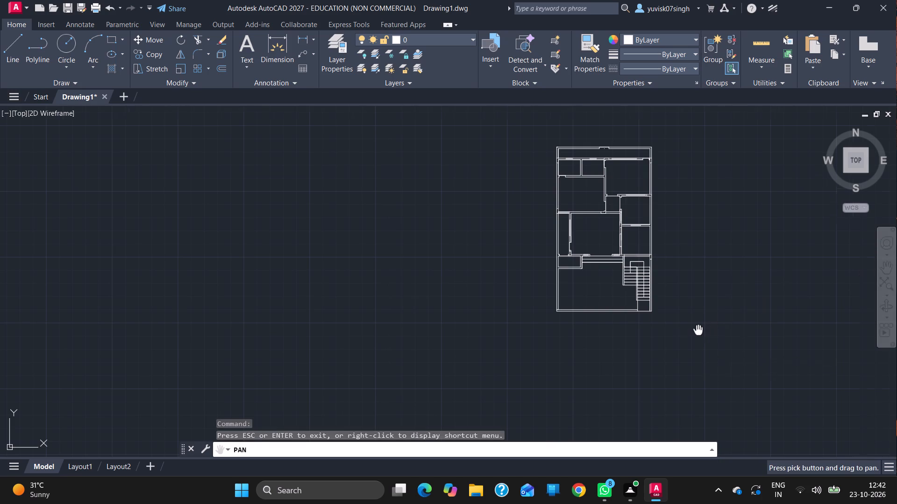
{"action": "left_click_drag", "start_coordinate": [672, 329], "coordinate": [485, 336]}
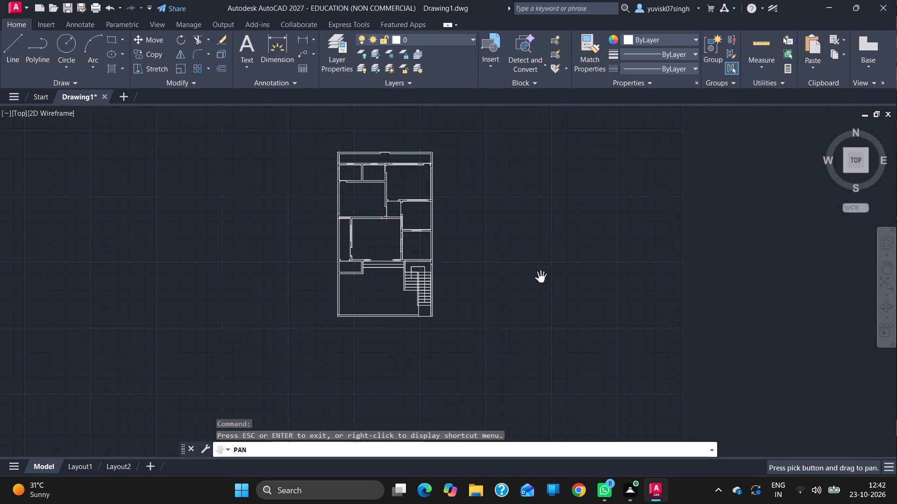
{"action": "key", "text": "Escape"}
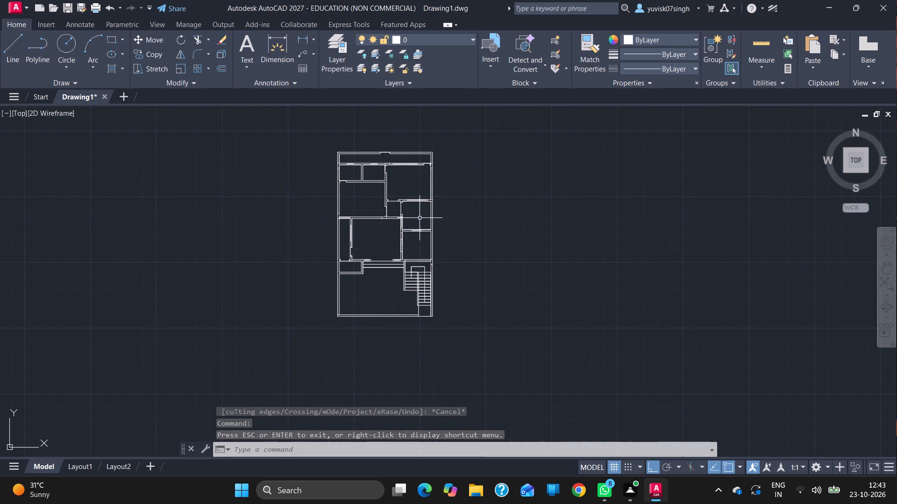
{"action": "left_click", "coordinate": [8, 51]}
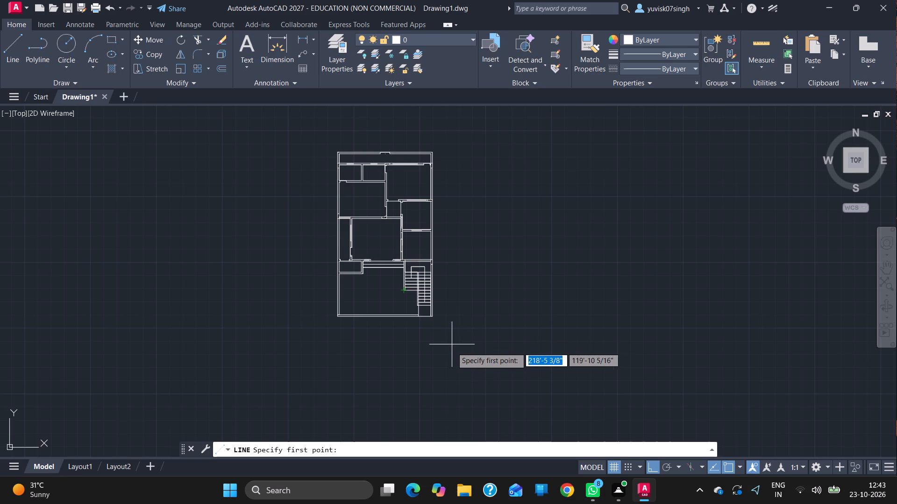
{"action": "left_click_drag", "start_coordinate": [482, 311], "coordinate": [498, 310]}
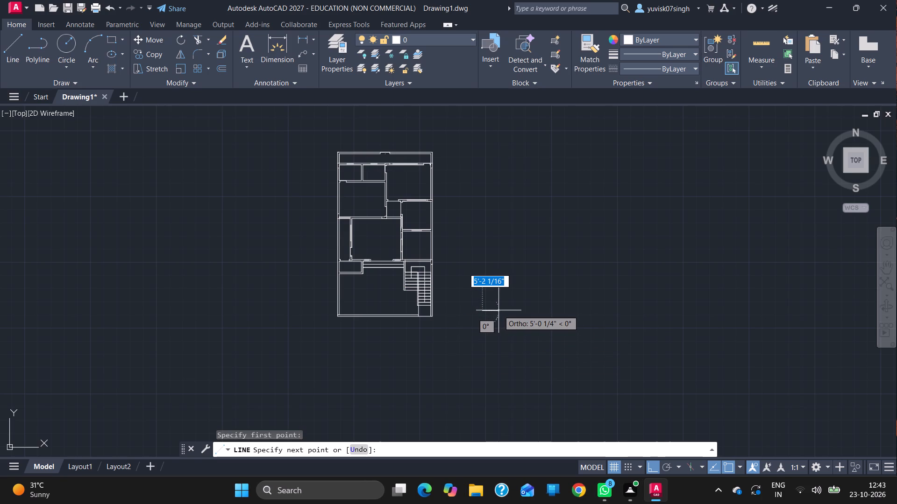
{"action": "key", "text": "3"}
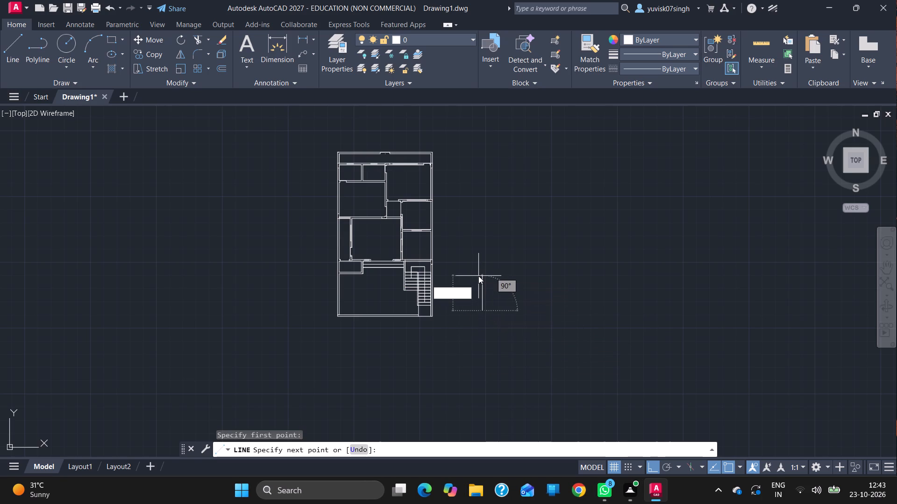
{"action": "key", "text": "apostrophe"}
{"action": "key", "text": "Return"}
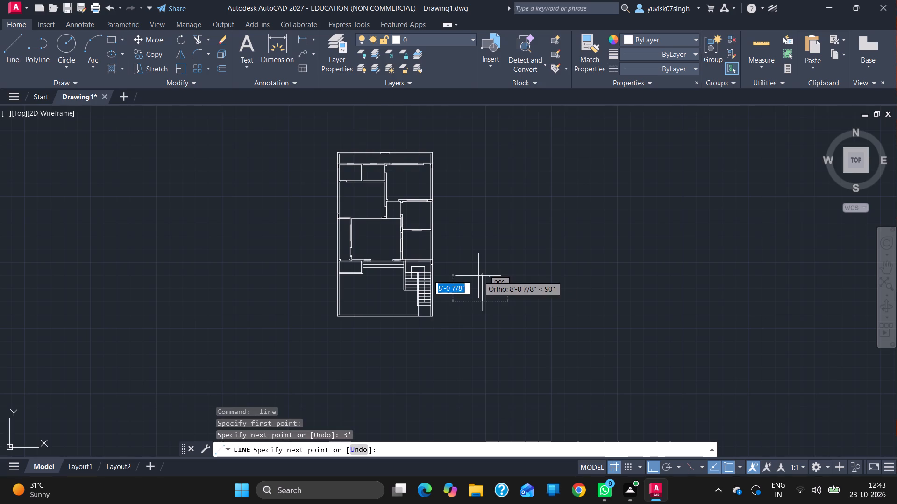
{"action": "scroll", "coordinate": [518, 287], "scroll_direction": "up", "scroll_amount": 4, "text": "ctrl"}
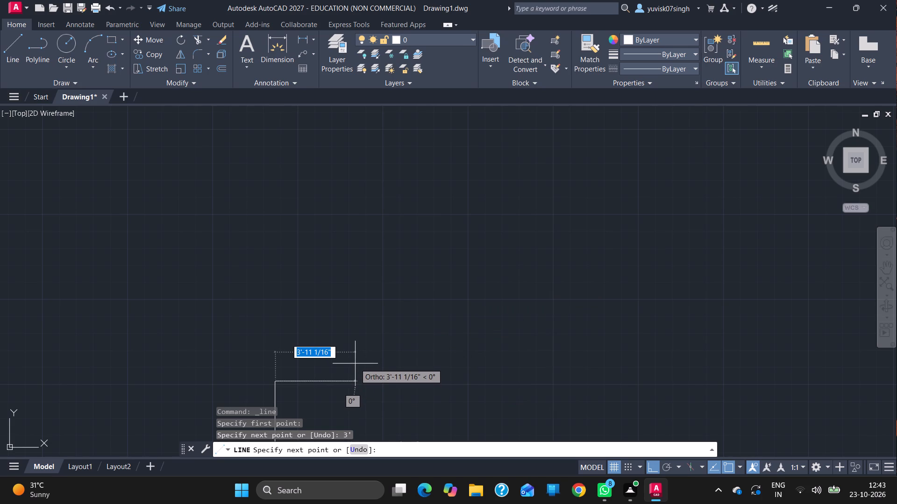
{"action": "key", "text": "2"}
{"action": "key", "text": "apostrophe"}
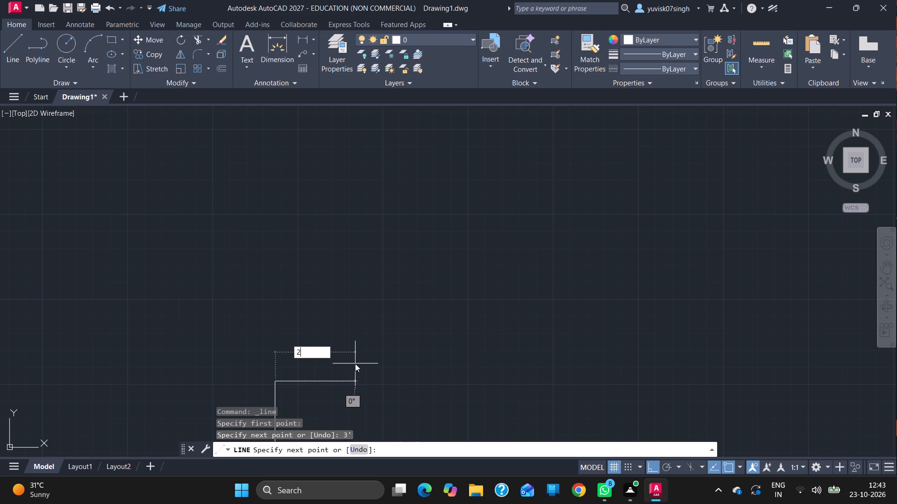
{"action": "key", "text": "Return"}
{"action": "scroll", "coordinate": [355, 364], "scroll_direction": "down", "scroll_amount": 4, "text": "ctrl"}
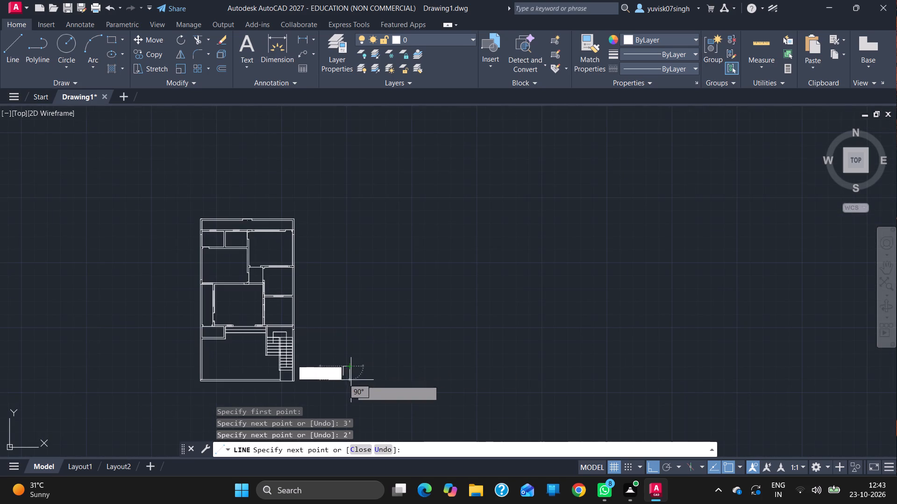
{"action": "scroll", "coordinate": [351, 381], "scroll_direction": "up", "scroll_amount": 4, "text": "ctrl"}
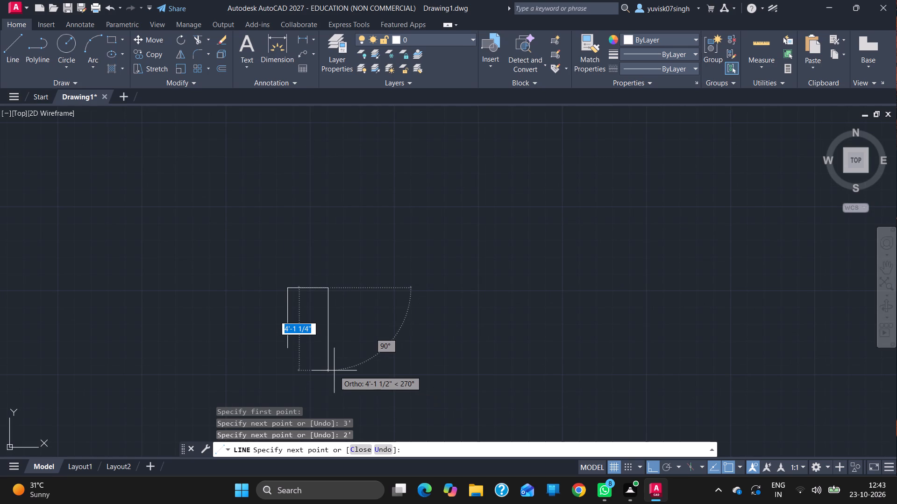
{"action": "key", "text": "2"}
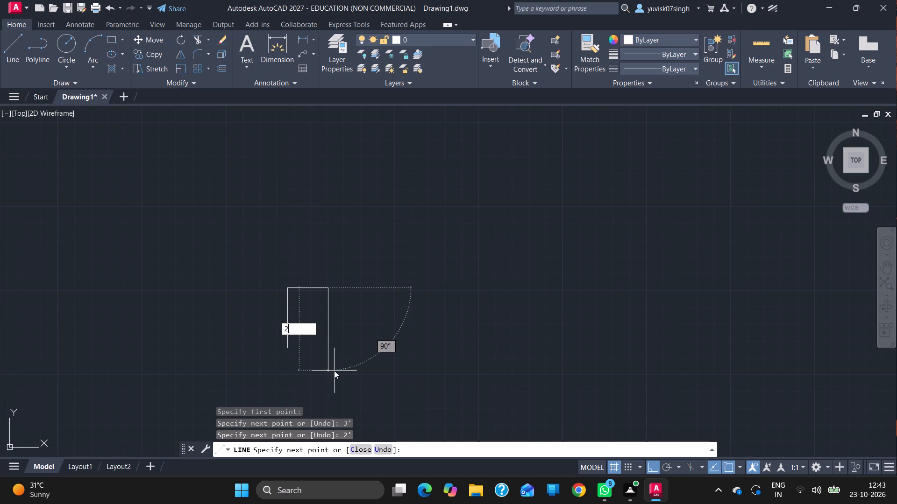
{"action": "key", "text": "BackSpace"}
{"action": "key", "text": "3"}
{"action": "key", "text": "apostrophe"}
{"action": "key", "text": "Return"}
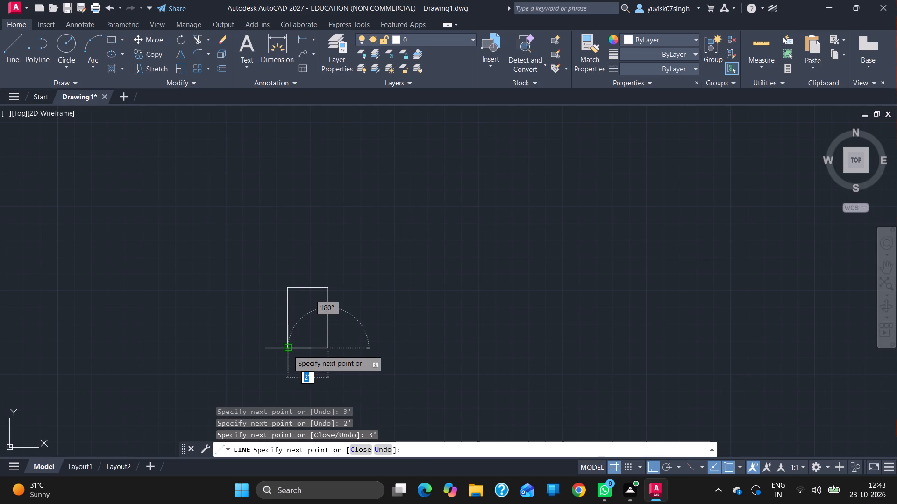
{"action": "left_click", "coordinate": [288, 350]}
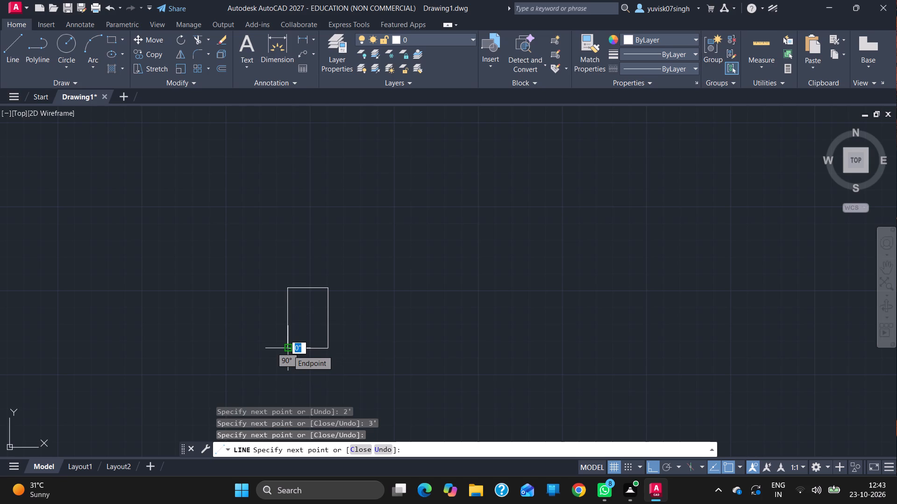
{"action": "key", "text": "Escape"}
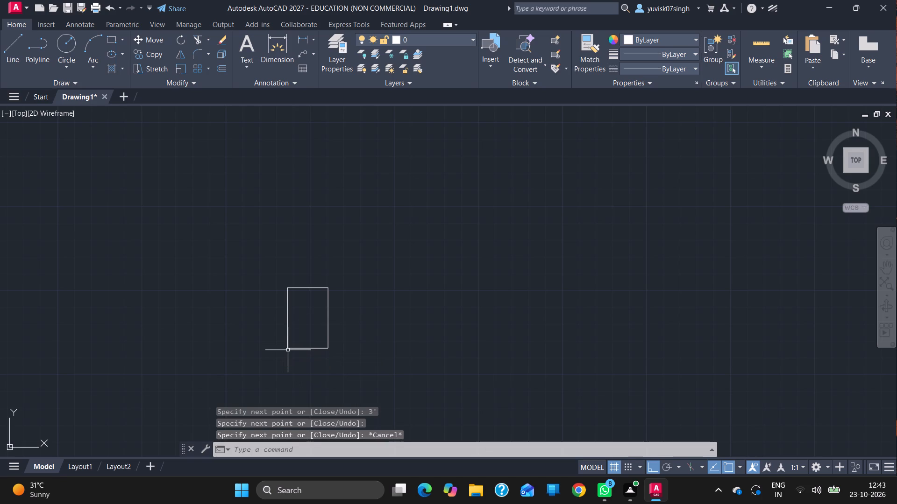
Draw a 3" line down from the rectangle's top-left corner and a horizontal line from its end across to the opposite side.
{"action": "left_click", "coordinate": [15, 61]}
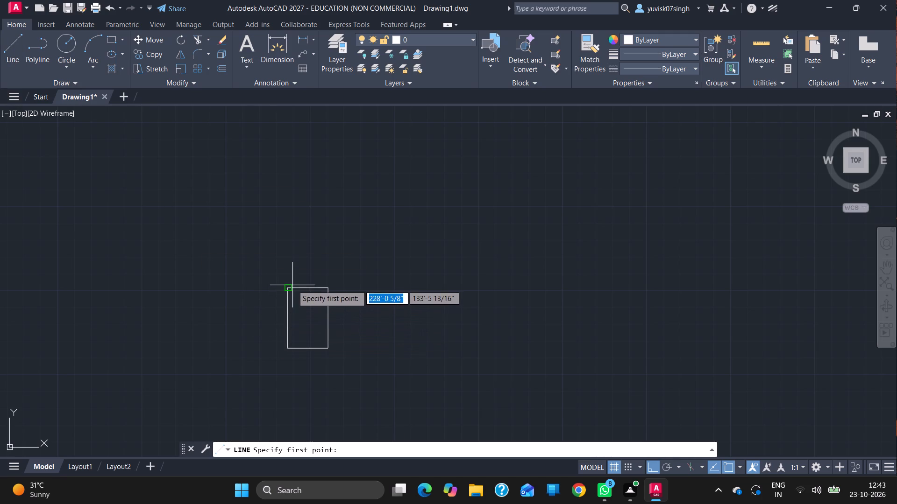
{"action": "left_click_drag", "start_coordinate": [289, 286], "coordinate": [289, 287]}
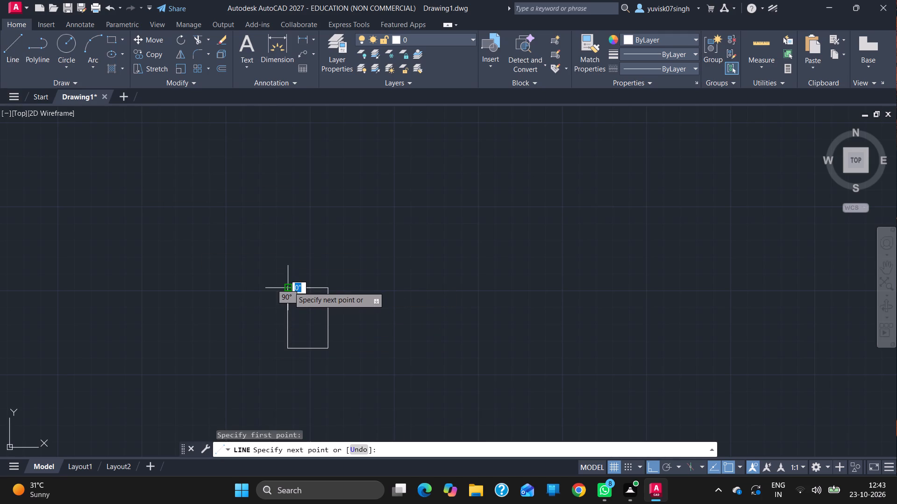
{"action": "left_click_drag", "start_coordinate": [289, 287], "coordinate": [289, 294]}
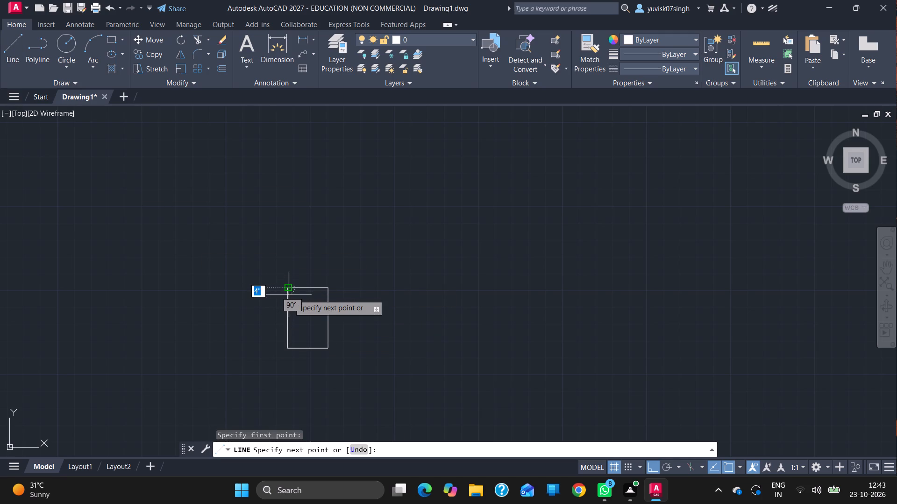
{"action": "key", "text": "3"}
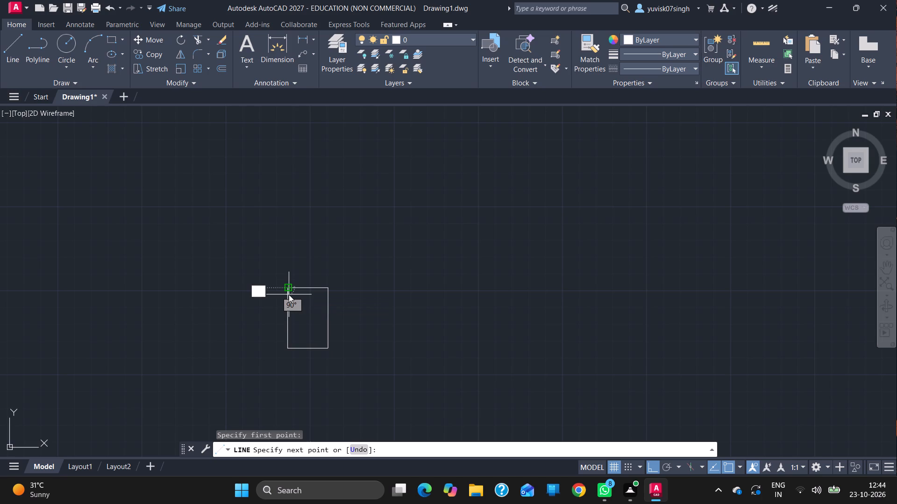
{"action": "key", "text": "Return"}
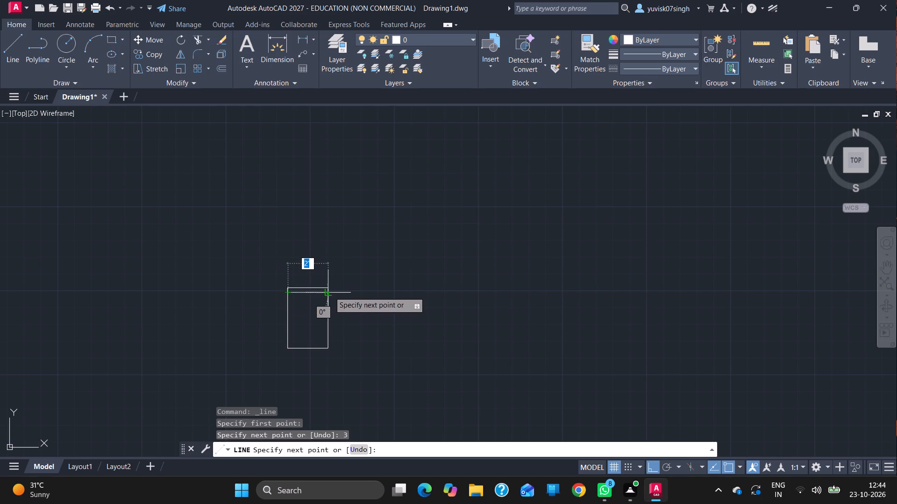
{"action": "left_click", "coordinate": [329, 292]}
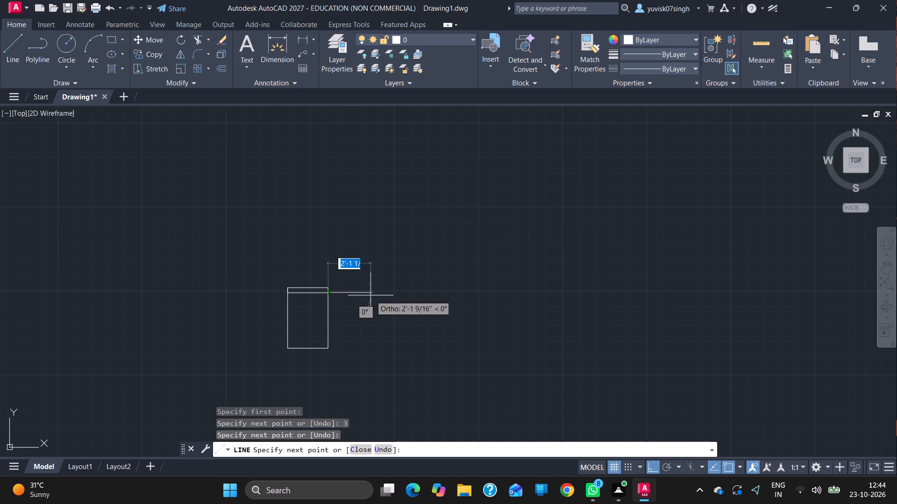
{"action": "key", "text": "Escape"}
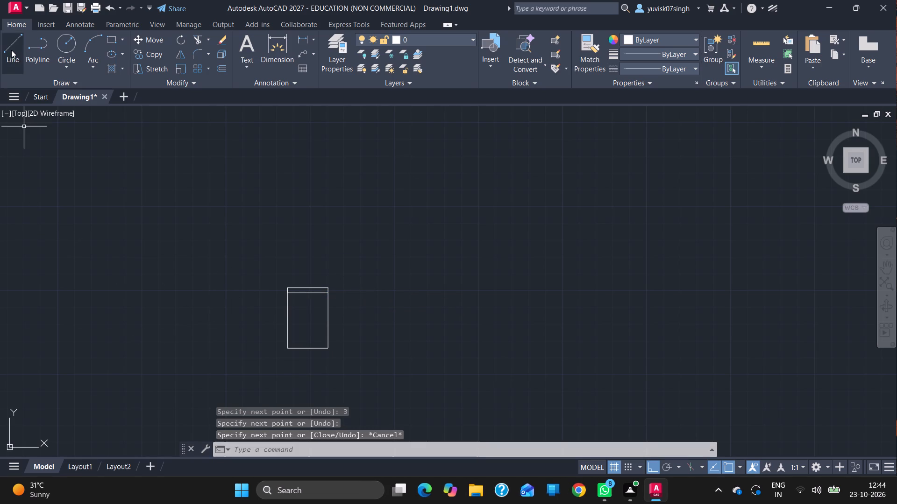
Draw a 25' horizontal baseline to the right from the rectangle's bottom-left corner.
{"action": "left_click_drag", "start_coordinate": [11, 50], "coordinate": [296, 361]}
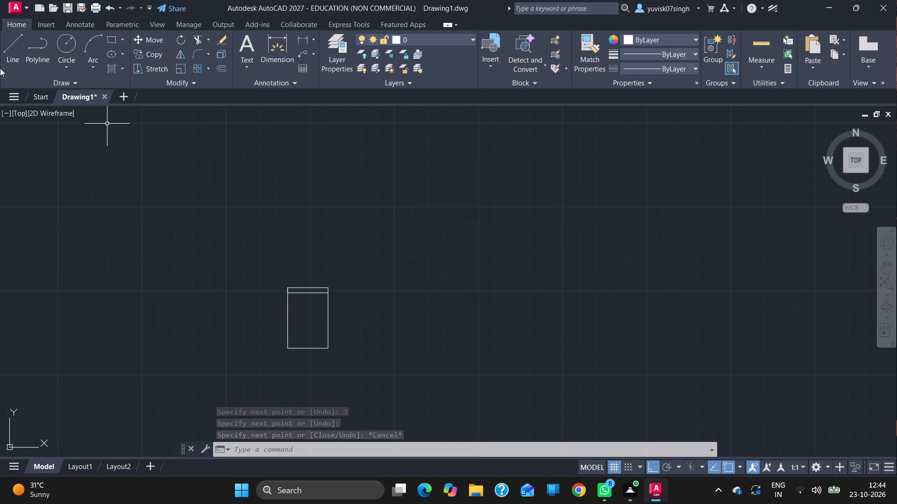
{"action": "left_click", "coordinate": [0, 60]}
{"action": "left_click", "coordinate": [12, 44]}
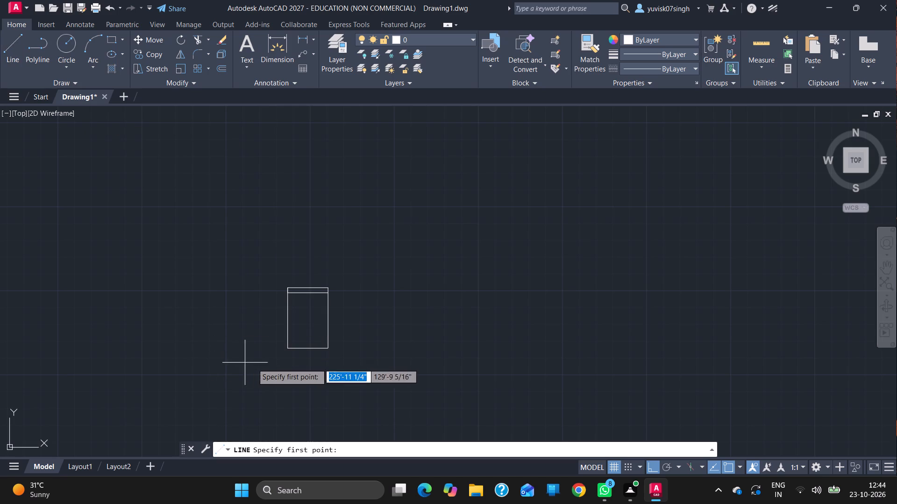
{"action": "left_click_drag", "start_coordinate": [287, 348], "coordinate": [654, 345]}
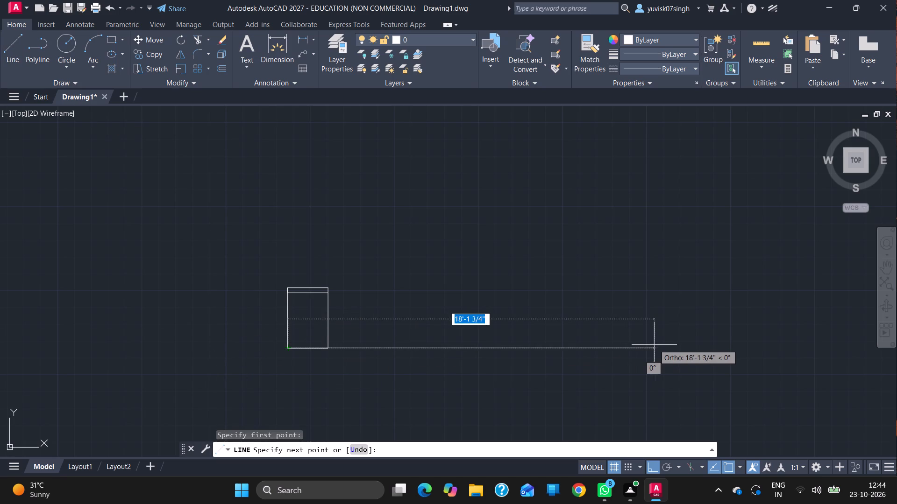
{"action": "key", "text": "2"}
{"action": "type", "text": "5'"}
{"action": "key", "text": "Return"}
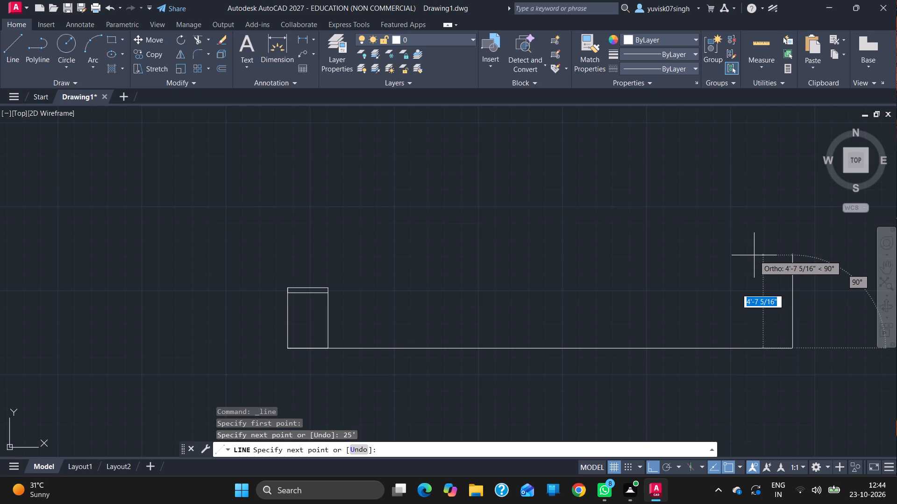
Form a second rectangle, 3' high and 2' wide, at the baseline's far end, with its inner side returning down to the baseline.
{"action": "key", "text": "3"}
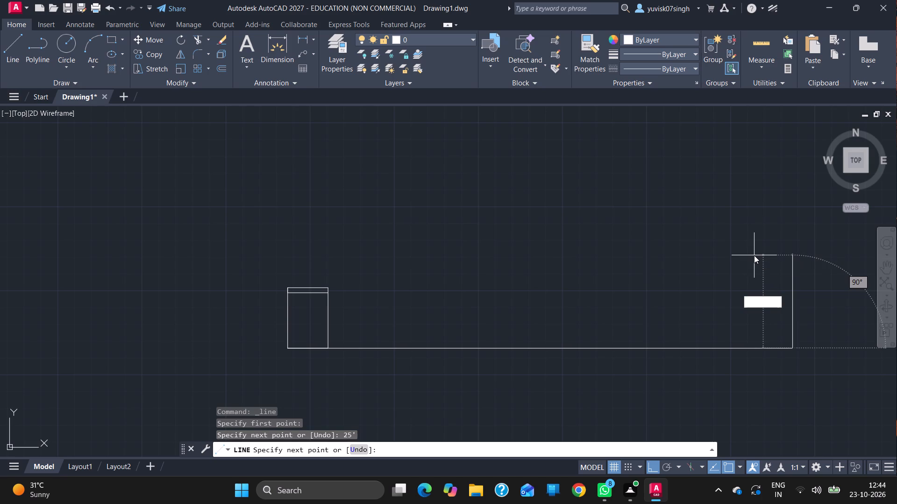
{"action": "key", "text": "apostrophe"}
{"action": "key", "text": "Return"}
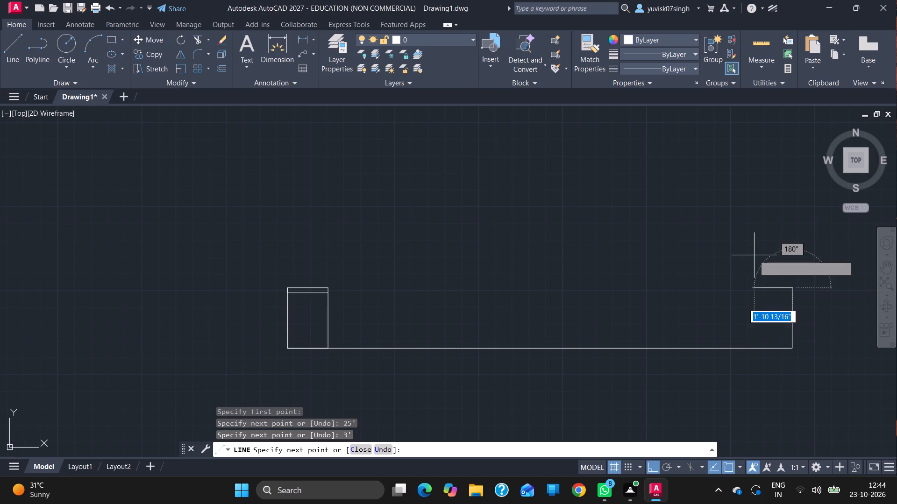
{"action": "key", "text": "2"}
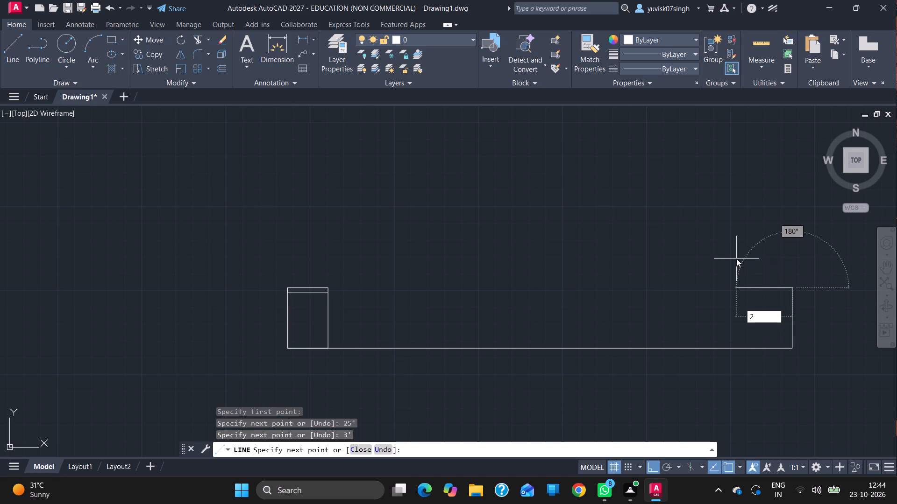
{"action": "key", "text": "apostrophe"}
{"action": "key", "text": "Return"}
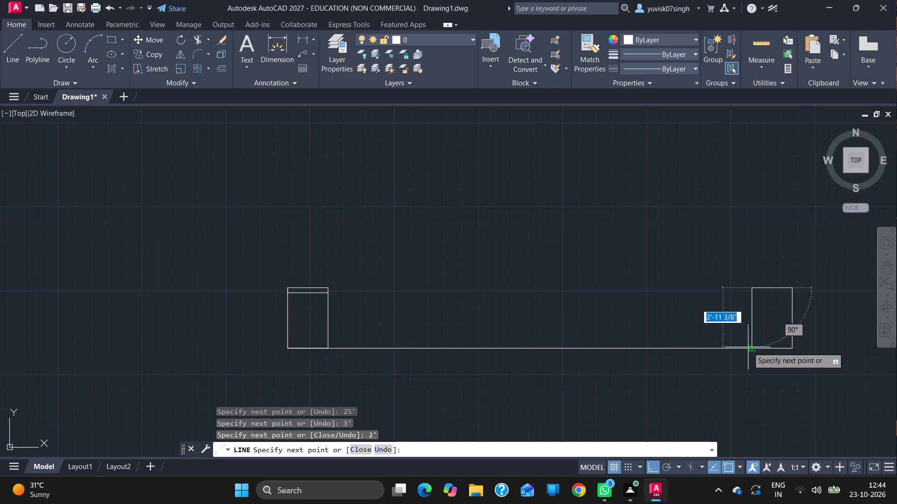
{"action": "left_click", "coordinate": [750, 348]}
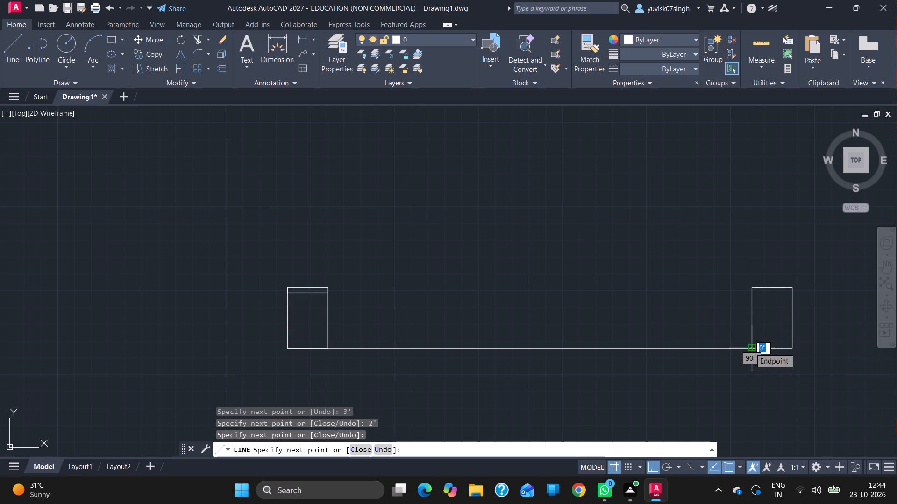
{"action": "key", "text": "Escape"}
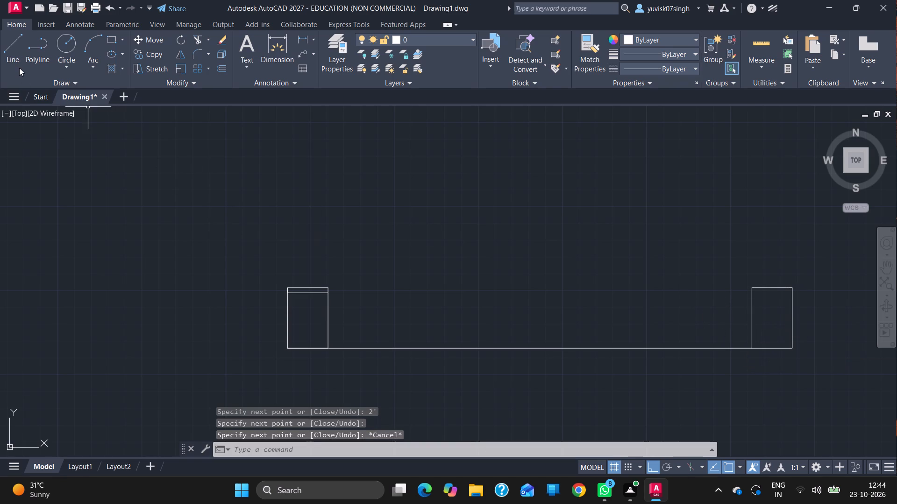
Connect the two end rectangles with a top line and a parallel line 3" below it, continuing the lower line across the far rectangle.
{"action": "left_click", "coordinate": [19, 68]}
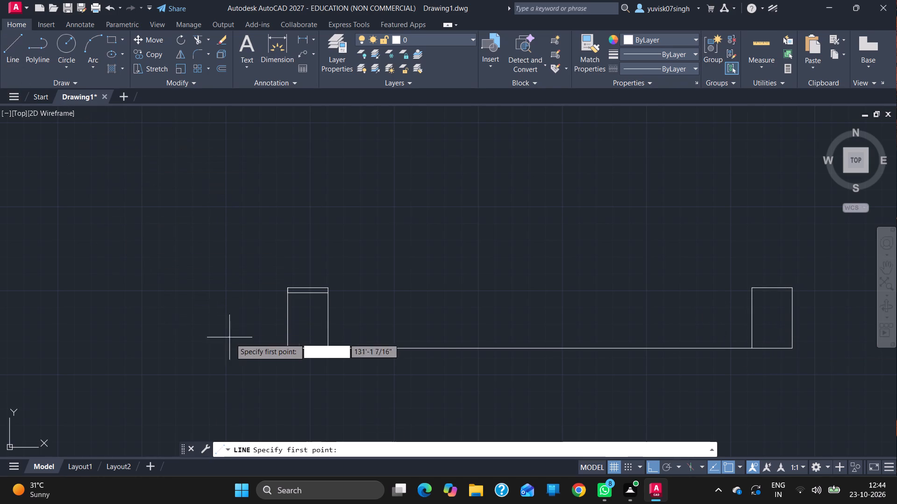
{"action": "left_click", "coordinate": [327, 286]}
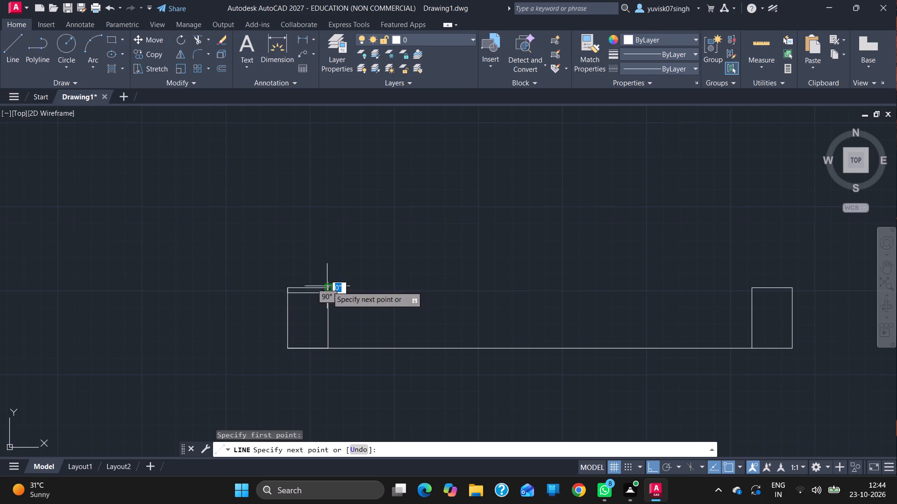
{"action": "left_click", "coordinate": [749, 288]}
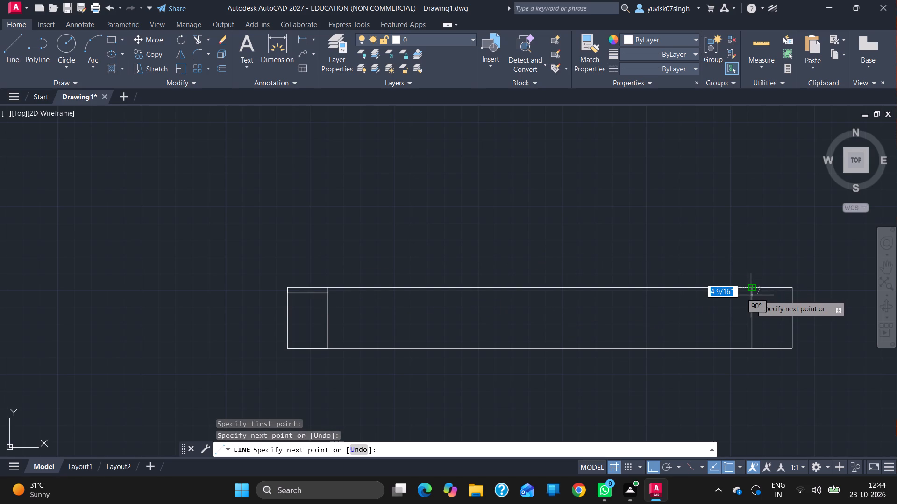
{"action": "key", "text": "3"}
{"action": "key", "text": "Return"}
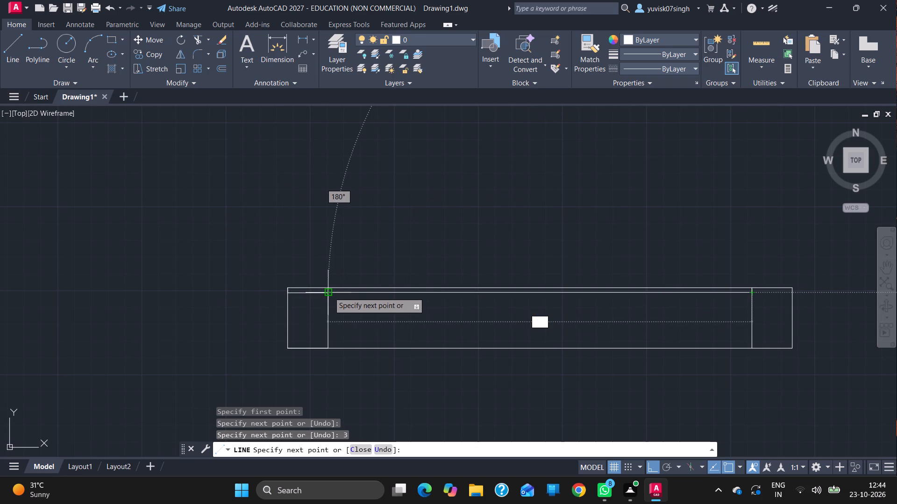
{"action": "left_click_drag", "start_coordinate": [329, 292], "coordinate": [736, 302]}
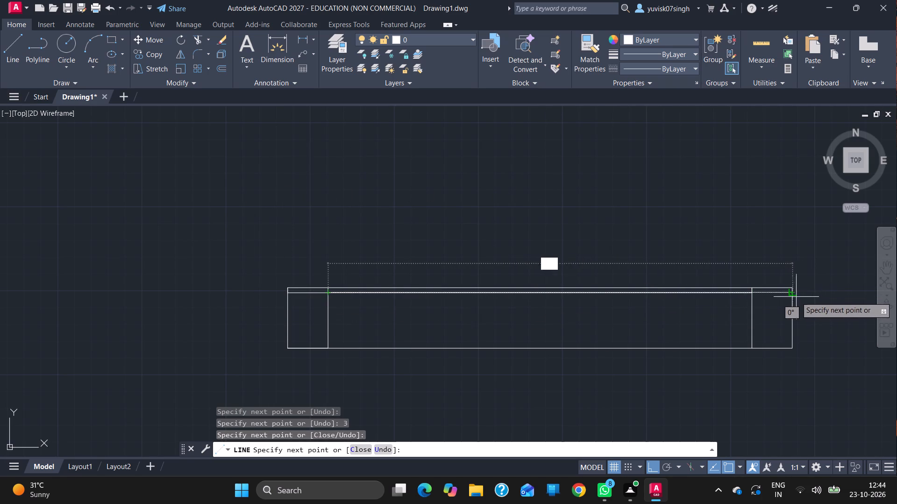
{"action": "left_click", "coordinate": [794, 294]}
{"action": "key", "text": "Escape"}
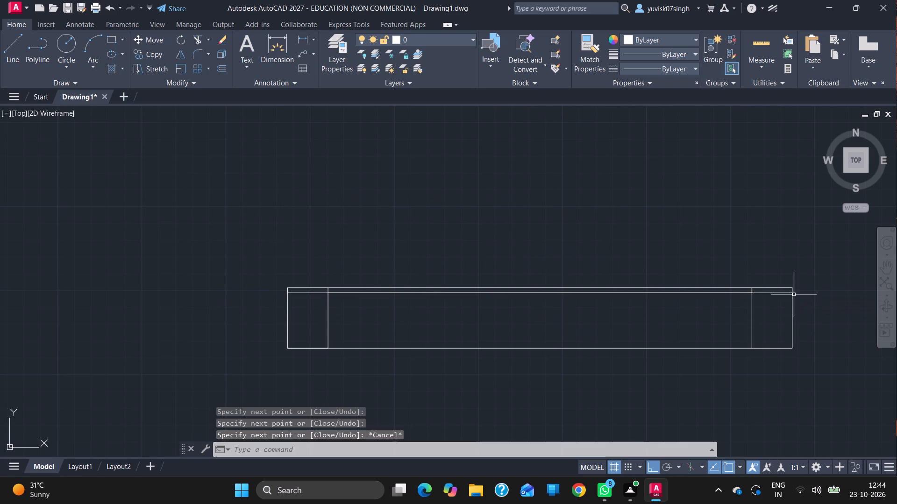
Draw a 2' wide middle rectangle centred between the end rectangles, reaching from the baseline up to the top line.
{"action": "left_click", "coordinate": [7, 41]}
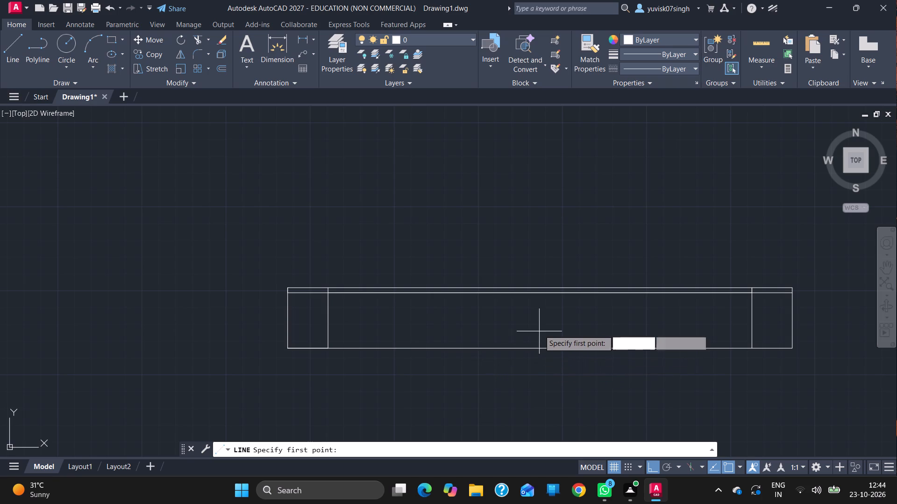
{"action": "left_click", "coordinate": [538, 294]}
{"action": "key", "text": "1"}
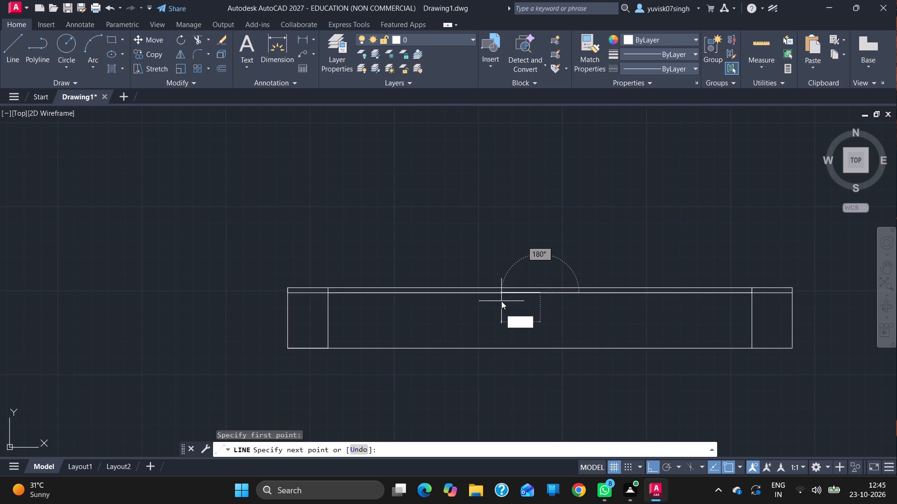
{"action": "key", "text": "apostrophe"}
{"action": "key", "text": "Return"}
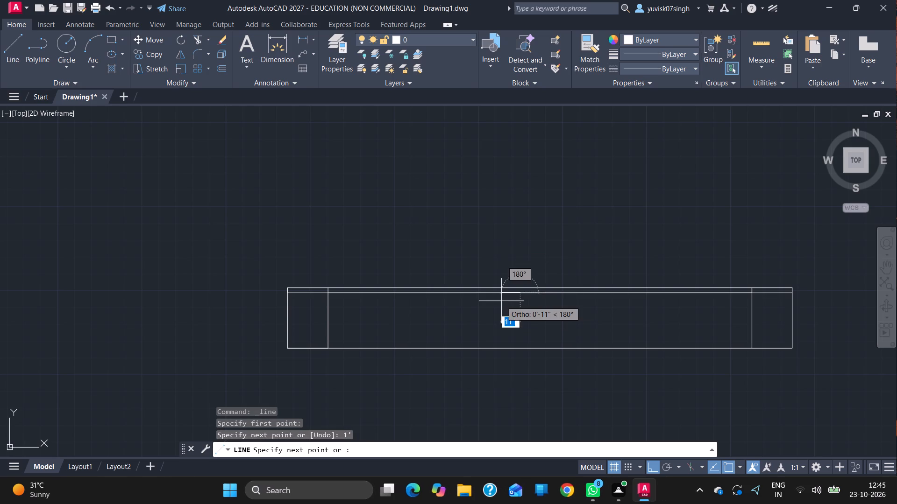
{"action": "left_click_drag", "start_coordinate": [521, 347], "coordinate": [582, 336]}
{"action": "key", "text": "2"}
{"action": "key", "text": "apostrophe"}
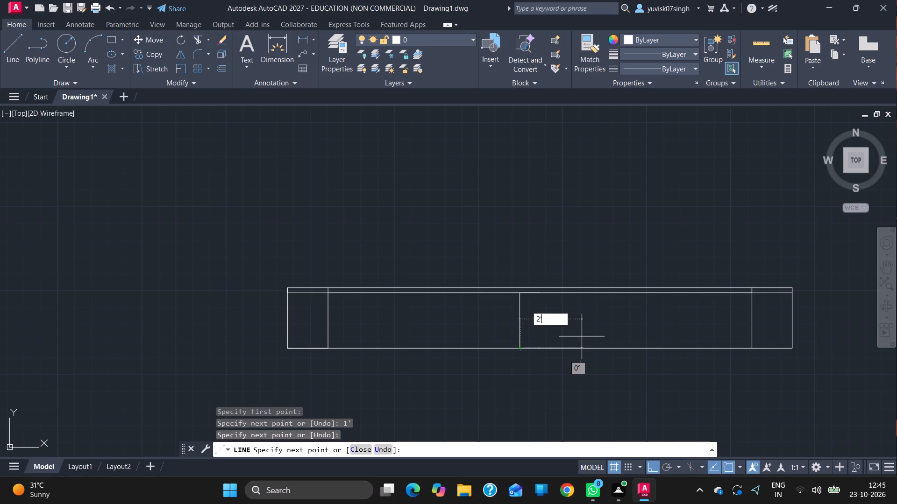
{"action": "key", "text": "Return"}
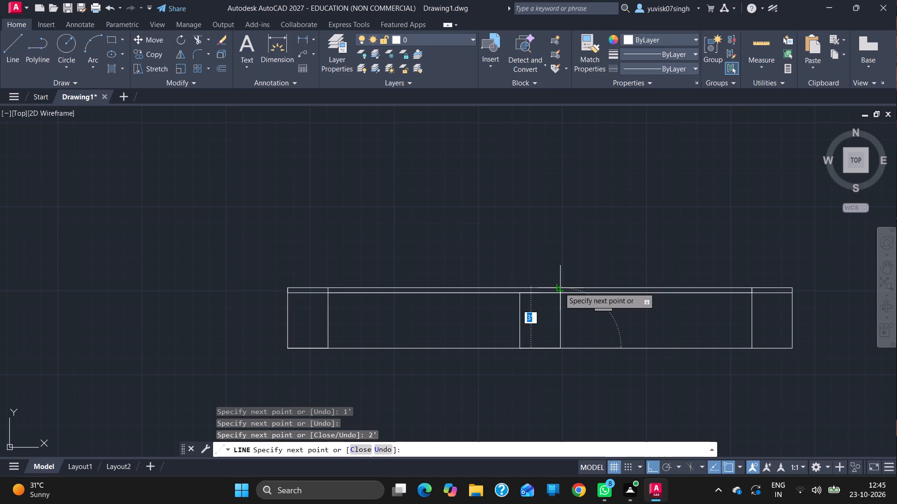
{"action": "left_click", "coordinate": [559, 287]}
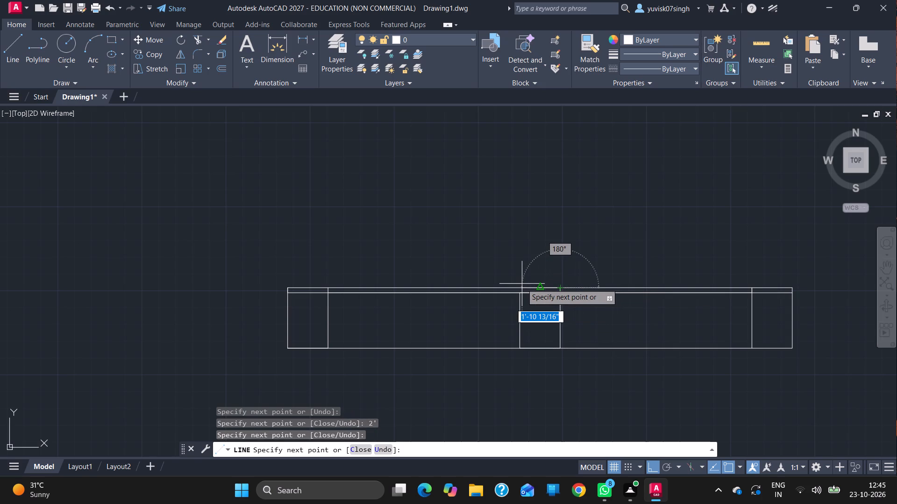
{"action": "left_click_drag", "start_coordinate": [521, 286], "coordinate": [521, 294]}
{"action": "left_click", "coordinate": [521, 294]}
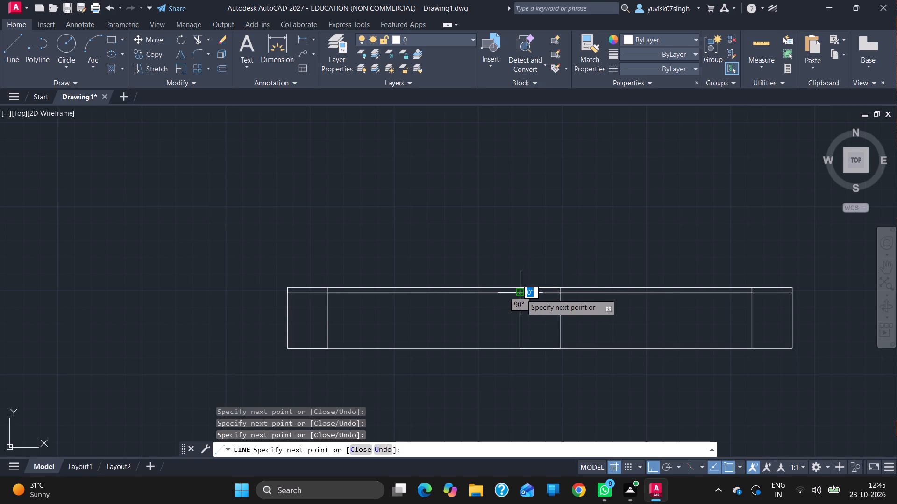
{"action": "key", "text": "Escape"}
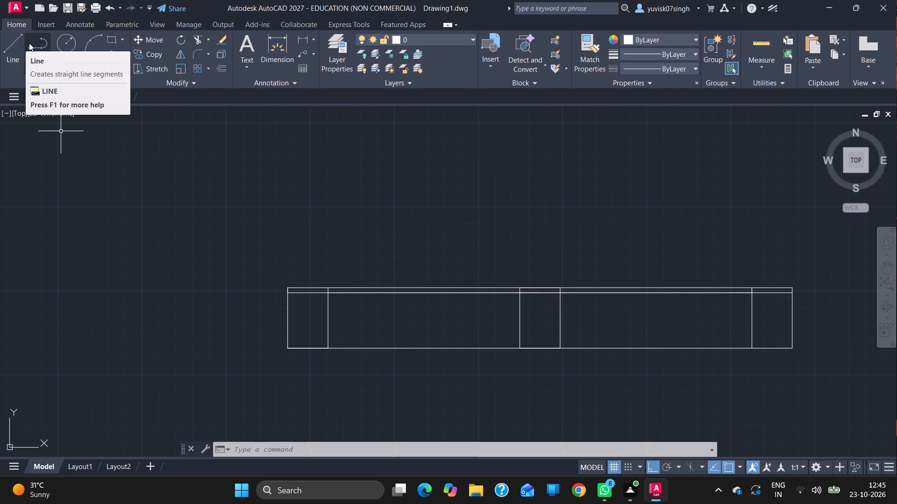
Draw the outer frame above the base: 12' plus 6" up from its top-left corner, 25' across, and down to its top-right corner.
{"action": "left_click", "coordinate": [7, 50]}
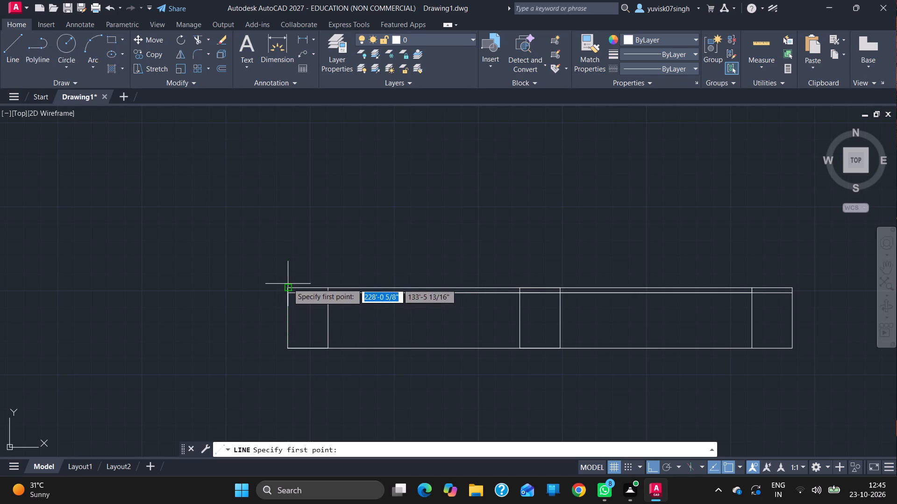
{"action": "left_click_drag", "start_coordinate": [288, 285], "coordinate": [278, 179]}
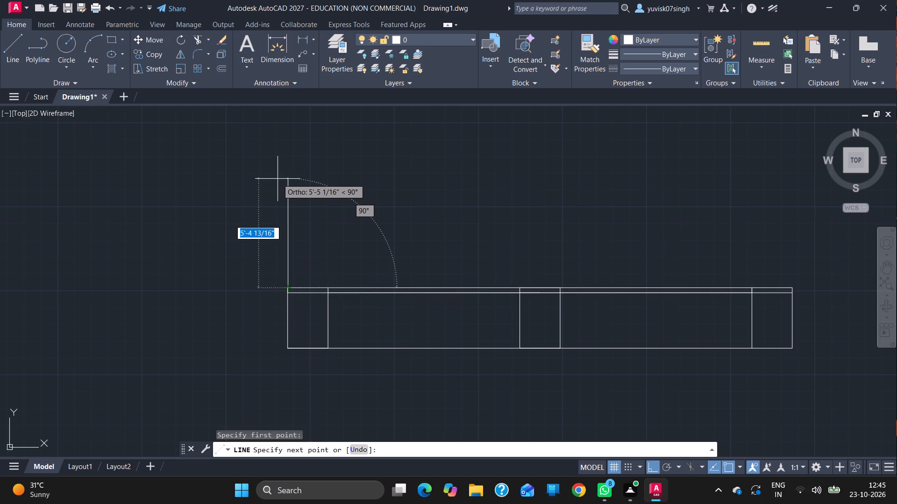
{"action": "type", "text": "12"}
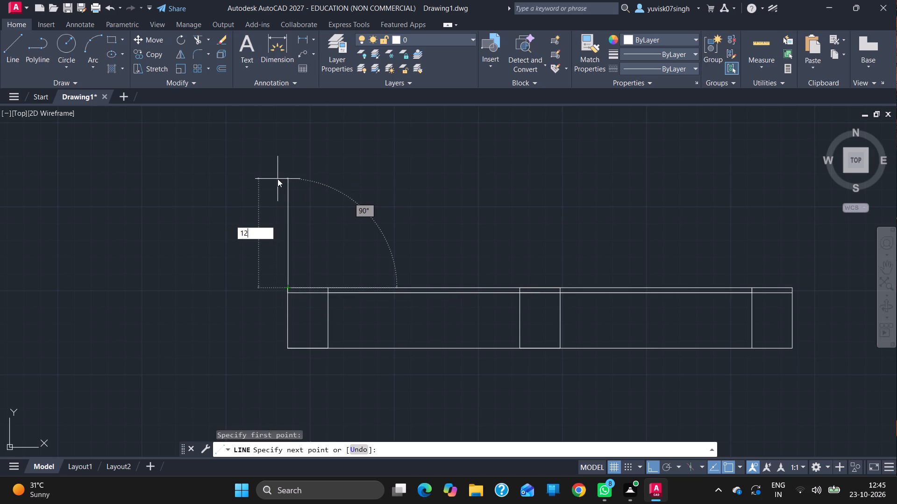
{"action": "key", "text": "apostrophe"}
{"action": "key", "text": "Return"}
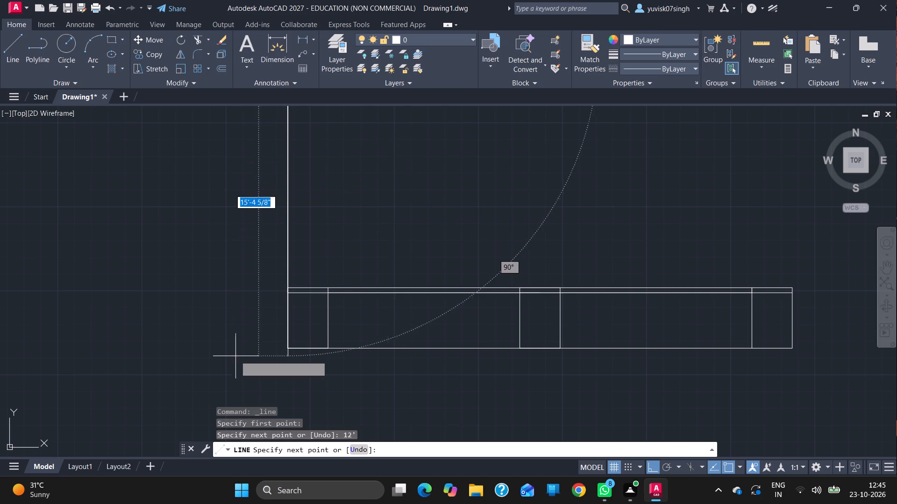
{"action": "scroll", "coordinate": [234, 371], "scroll_direction": "down", "scroll_amount": 1, "text": "ctrl"}
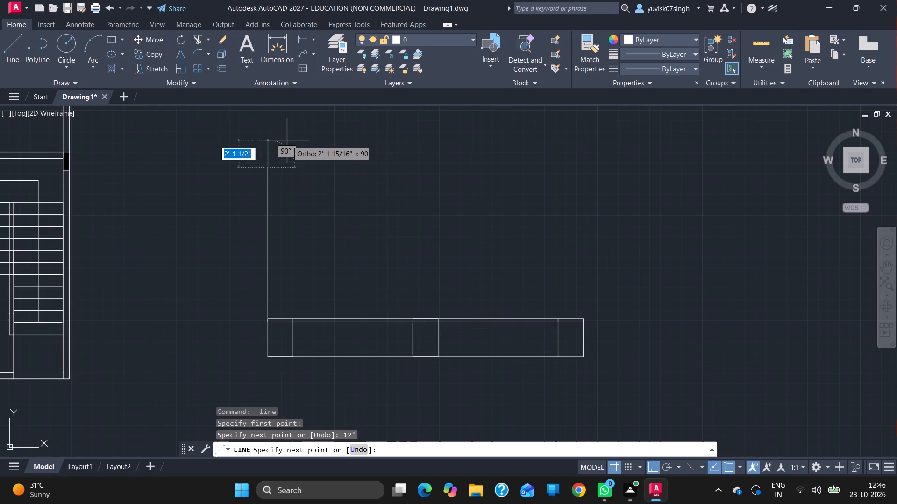
{"action": "key", "text": "6"}
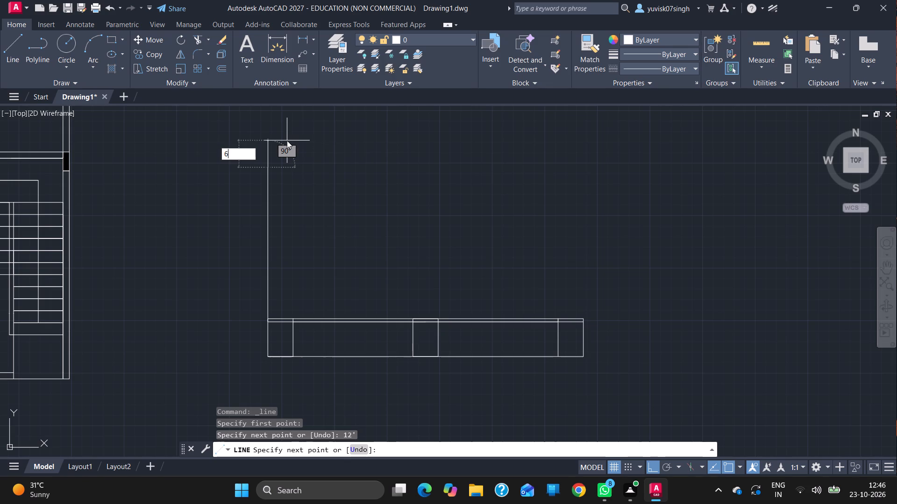
{"action": "key", "text": "Return"}
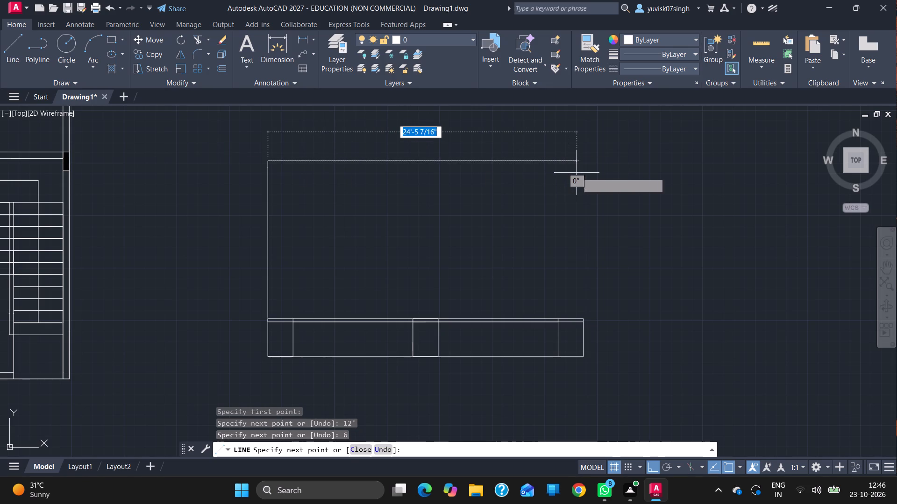
{"action": "type", "text": "25"}
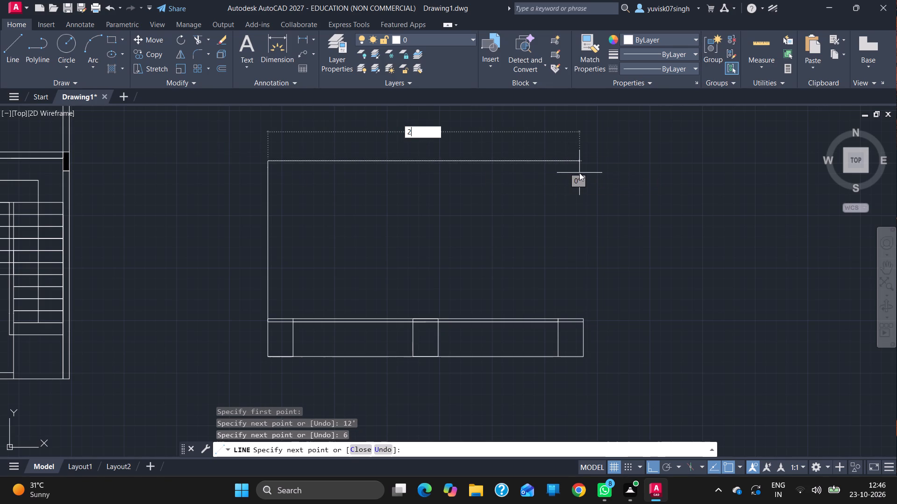
{"action": "key", "text": "apostrophe"}
{"action": "key", "text": "Return"}
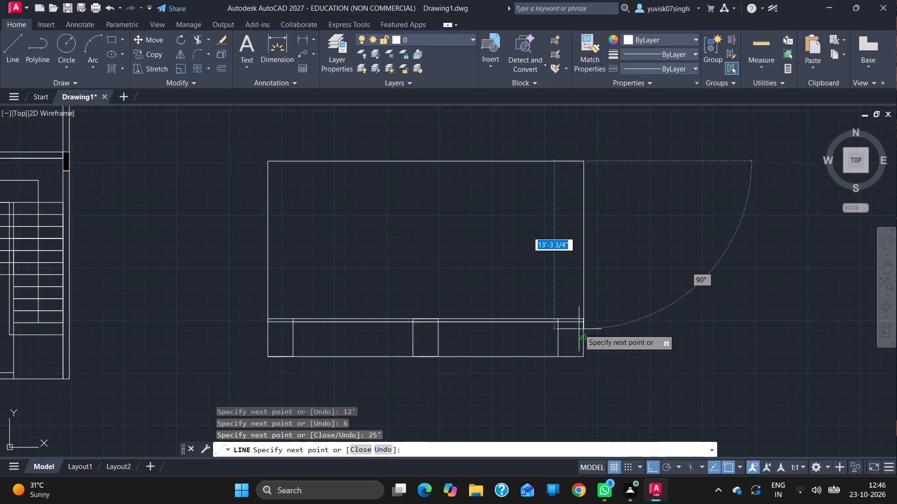
{"action": "left_click", "coordinate": [585, 319]}
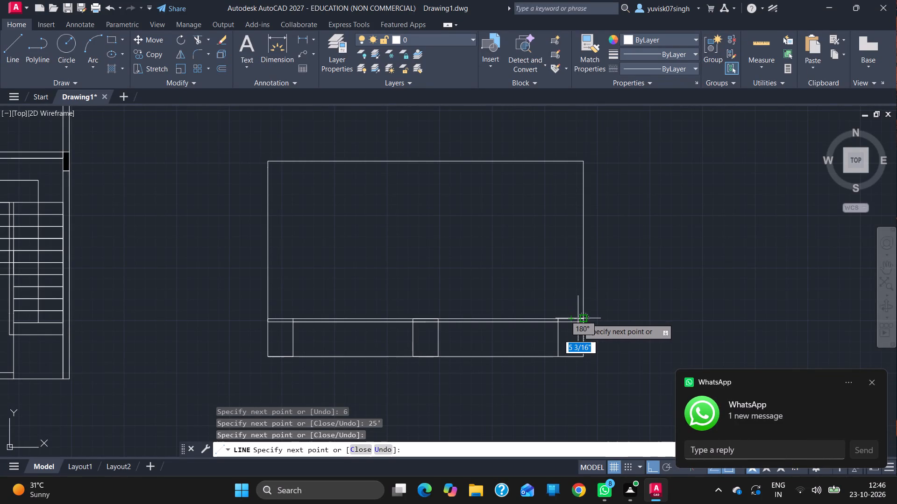
Draw the frame's inner outline: 6" in from the right side, 12' up, across to the left side, 6" in, and down to the base.
{"action": "key", "text": "6"}
{"action": "key", "text": "Return"}
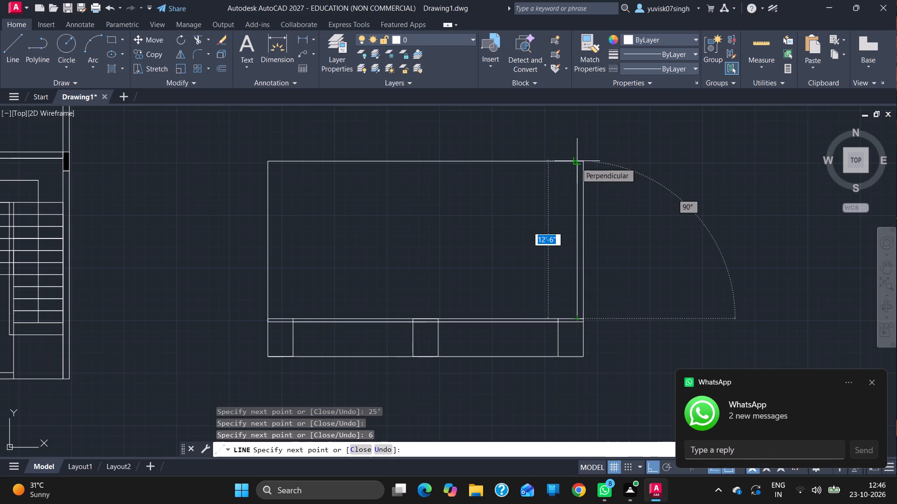
{"action": "type", "text": "12"}
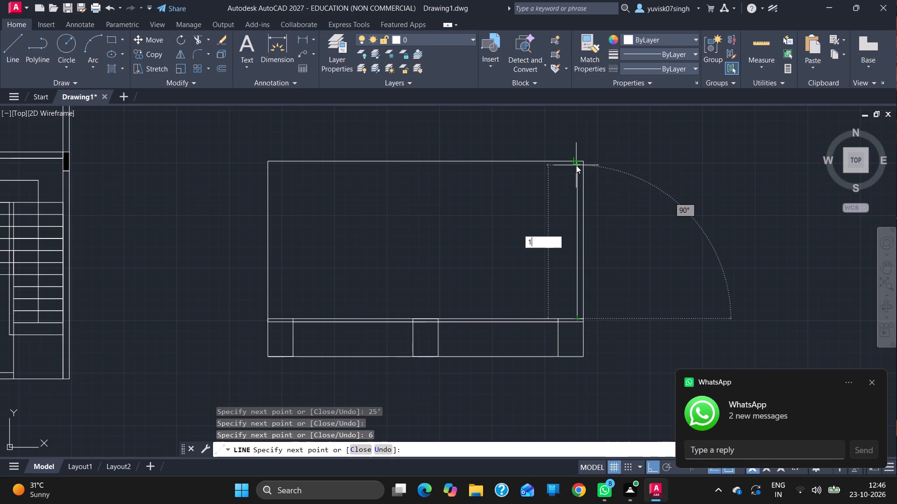
{"action": "key", "text": "apostrophe"}
{"action": "key", "text": "Return"}
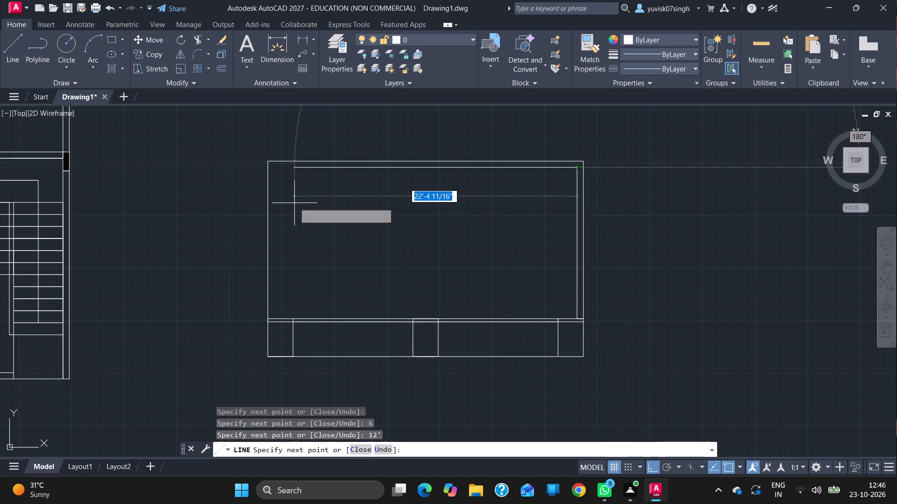
{"action": "left_click", "coordinate": [267, 169]}
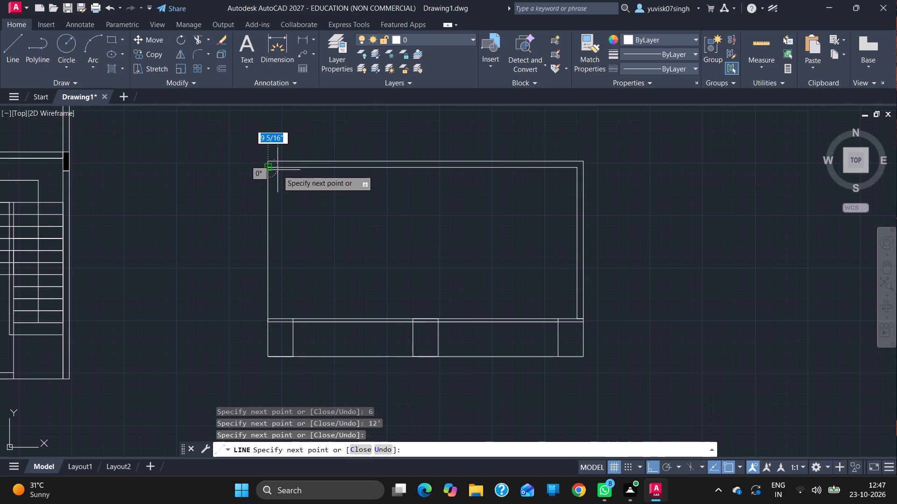
{"action": "key", "text": "6"}
{"action": "key", "text": "Return"}
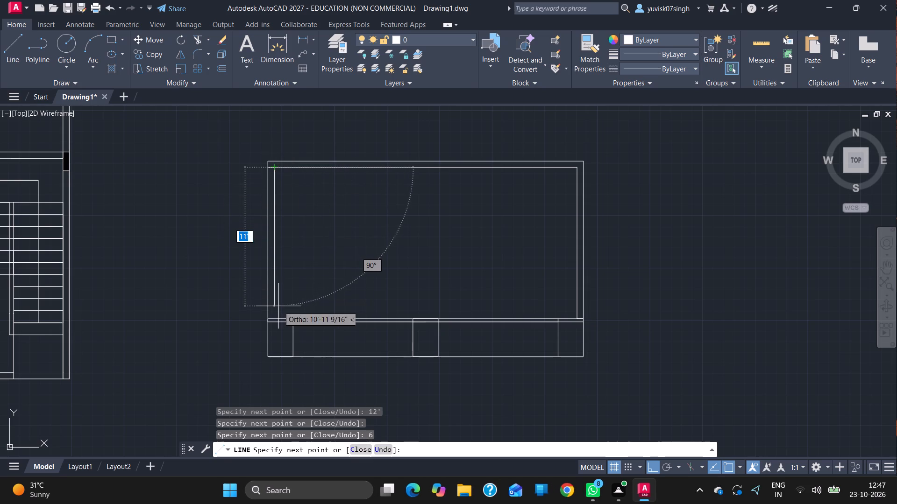
{"action": "left_click_drag", "start_coordinate": [272, 316], "coordinate": [267, 316]}
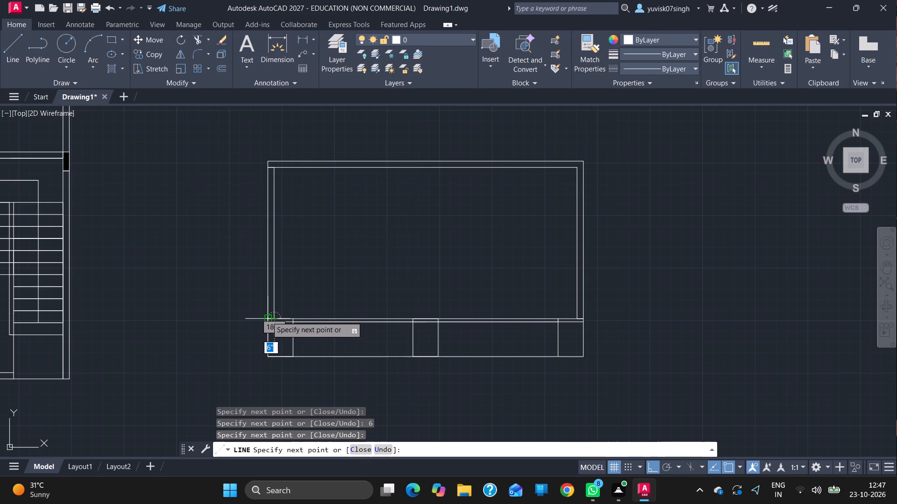
{"action": "left_click_drag", "start_coordinate": [267, 316], "coordinate": [266, 316]}
{"action": "key", "text": "Escape"}
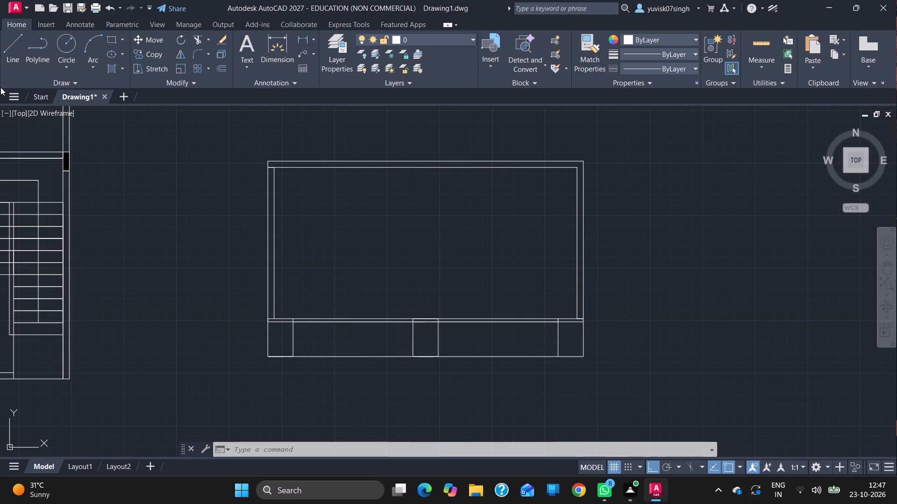
Draw a vertical centre line from the midpoint of the middle rectangle's top edge up to the frame's inner top line.
{"action": "left_click", "coordinate": [7, 59]}
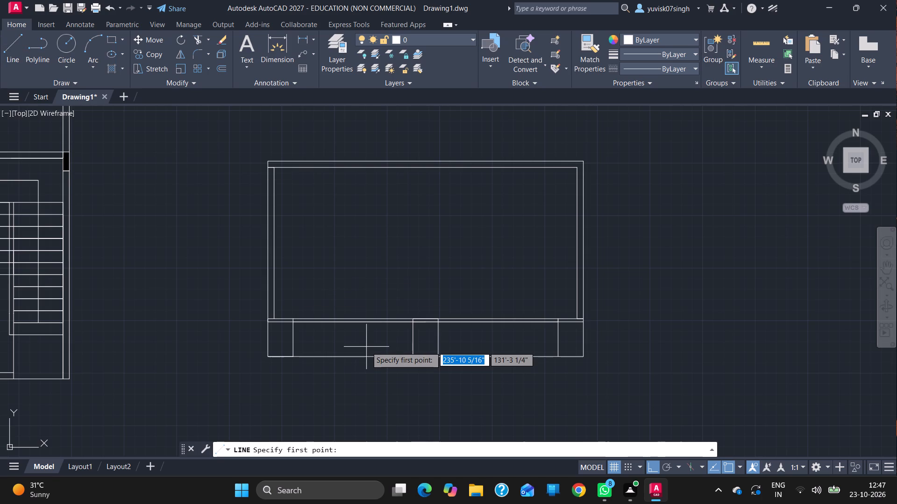
{"action": "left_click_drag", "start_coordinate": [415, 316], "coordinate": [425, 316]}
{"action": "left_click_drag", "start_coordinate": [425, 316], "coordinate": [418, 221]}
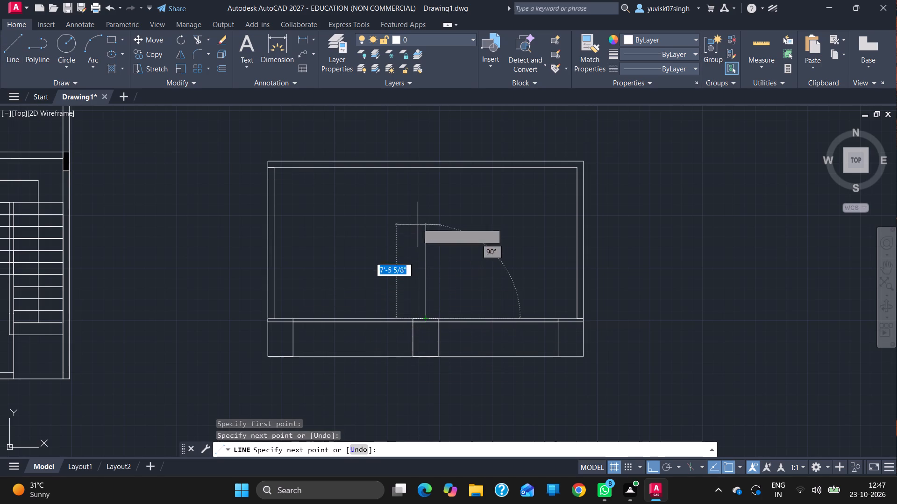
{"action": "left_click_drag", "start_coordinate": [418, 221], "coordinate": [426, 169]}
{"action": "left_click", "coordinate": [426, 169]}
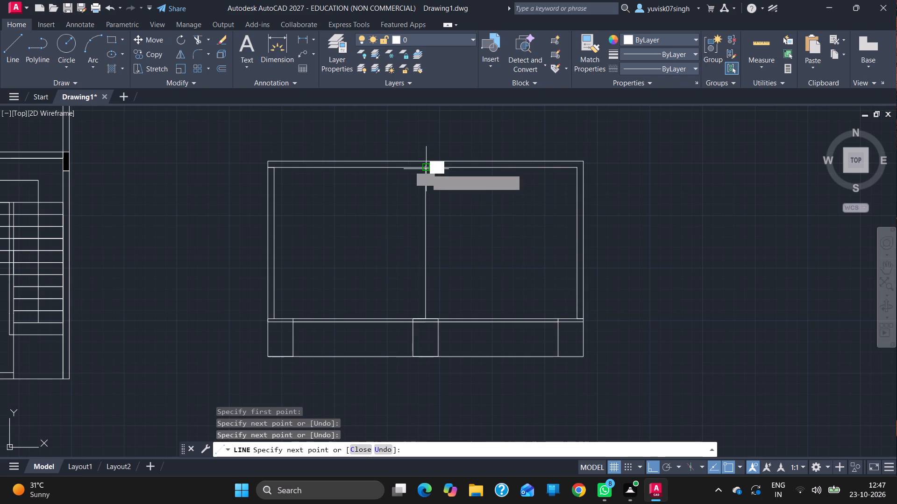
{"action": "key", "text": "Escape"}
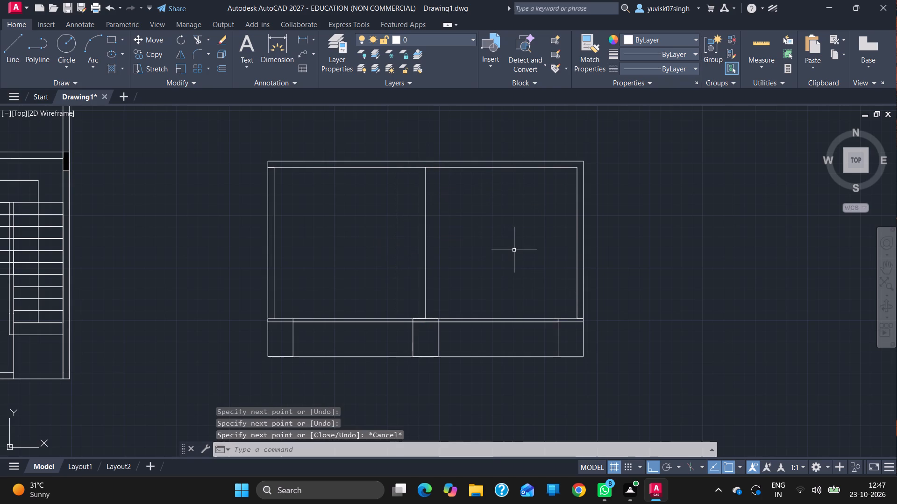
Offset the vertical centre line 3" to both sides to form the central divider.
{"action": "key", "text": "o"}
{"action": "key", "text": "Return"}
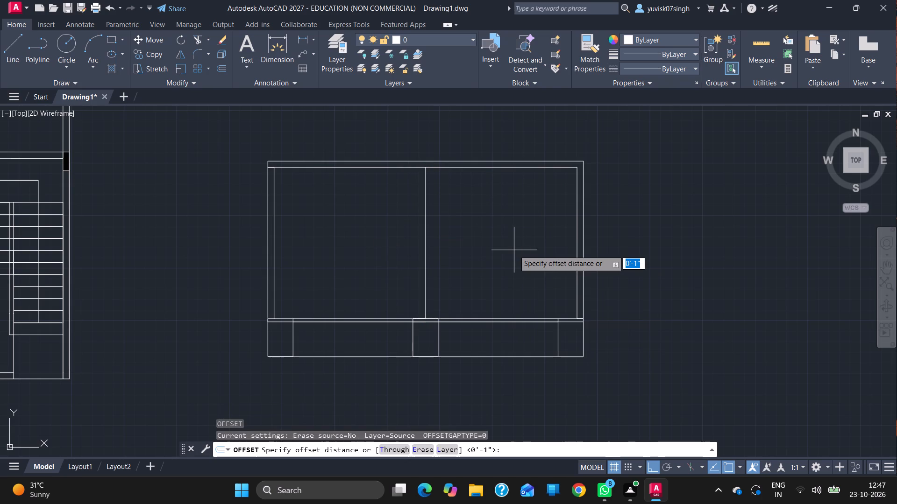
{"action": "key", "text": "3"}
{"action": "key", "text": "Return"}
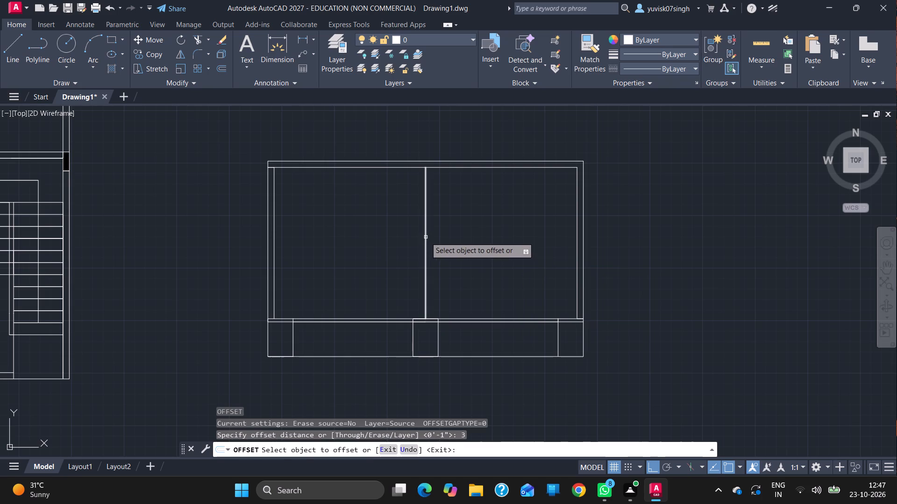
{"action": "left_click", "coordinate": [426, 237]}
{"action": "left_click_drag", "start_coordinate": [406, 238], "coordinate": [424, 235]}
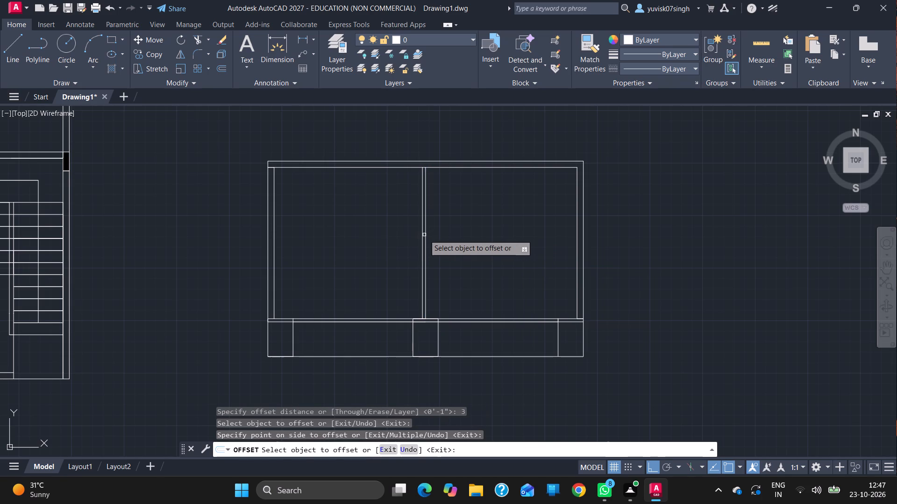
{"action": "left_click_drag", "start_coordinate": [424, 235], "coordinate": [426, 234]}
{"action": "left_click", "coordinate": [426, 234]}
{"action": "left_click", "coordinate": [448, 232]}
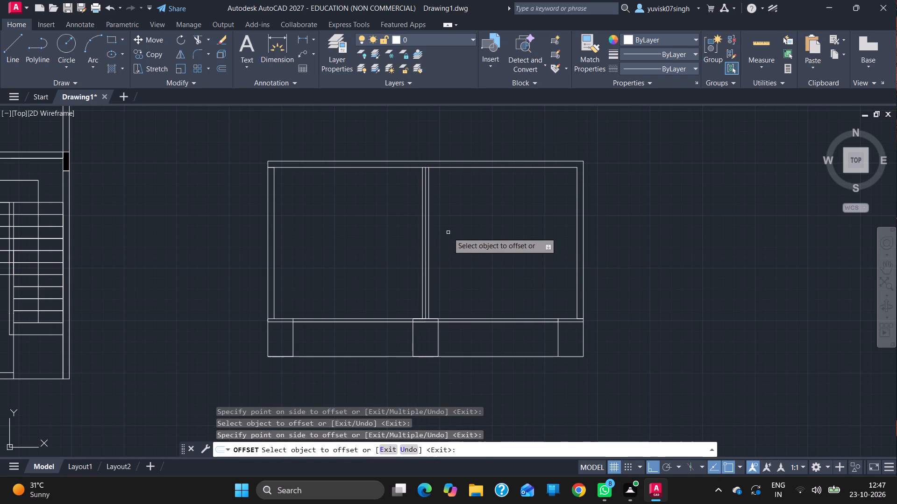
{"action": "key", "text": "Escape"}
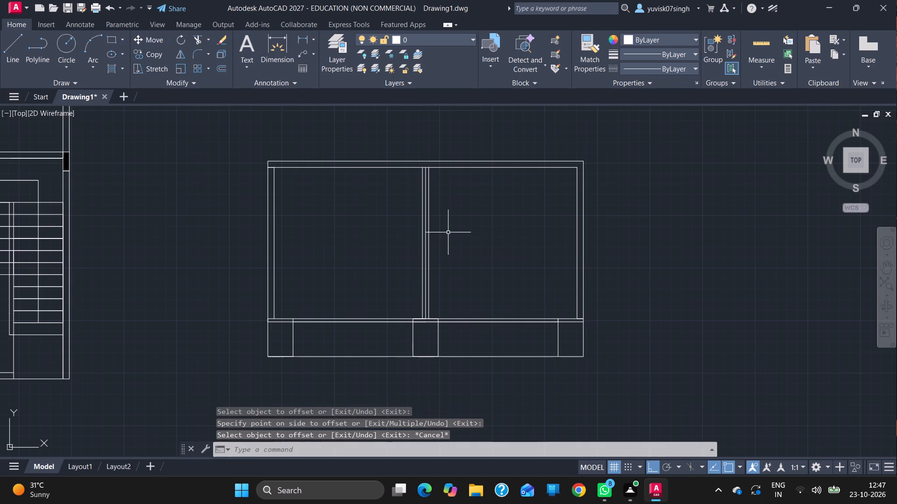
Trim away the original centre line, the inner top line's stub at the frame's top-left corner, and its segment between the divider lines.
{"action": "type", "text": "tr"}
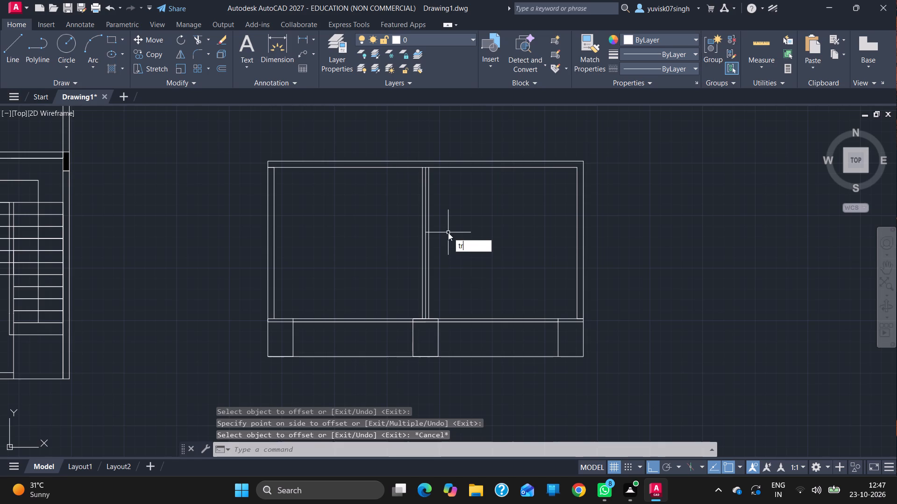
{"action": "key", "text": "Return"}
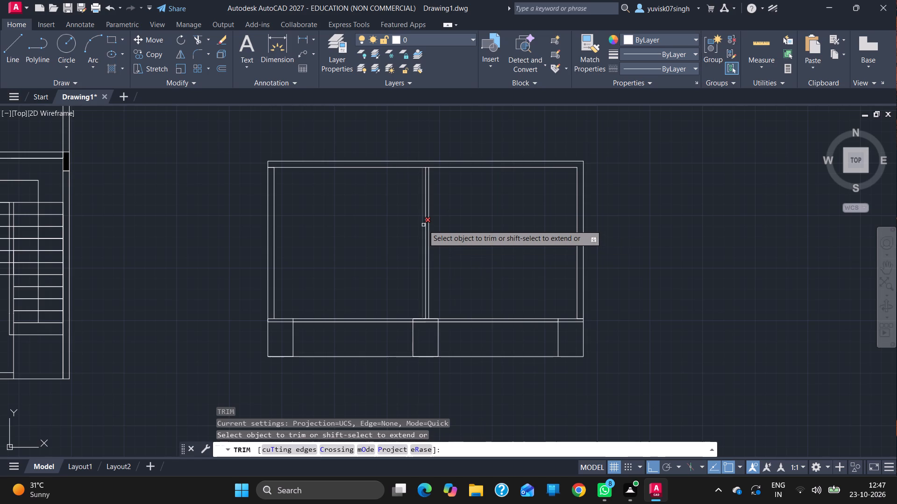
{"action": "left_click", "coordinate": [424, 226]}
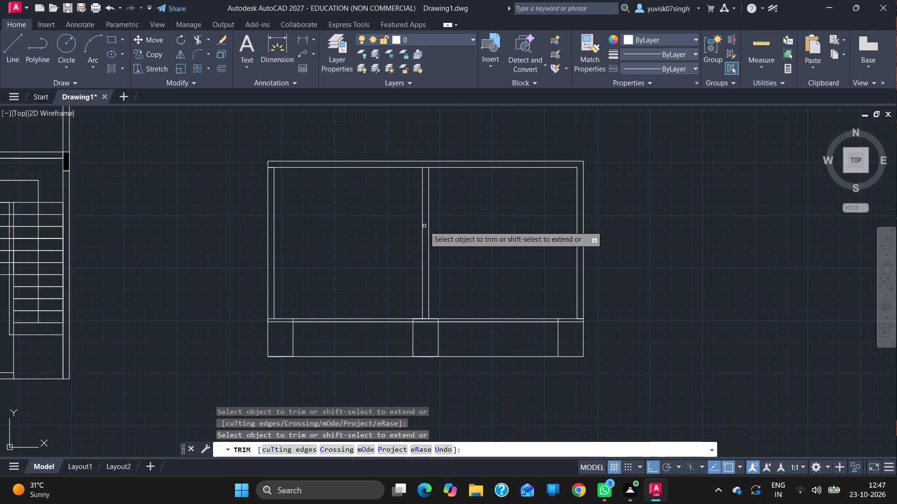
{"action": "left_click", "coordinate": [271, 168]}
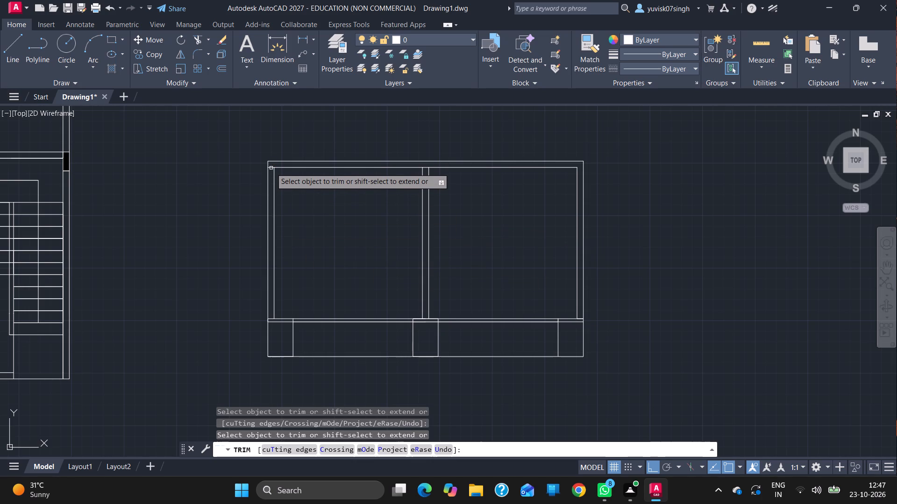
{"action": "left_click", "coordinate": [271, 168]}
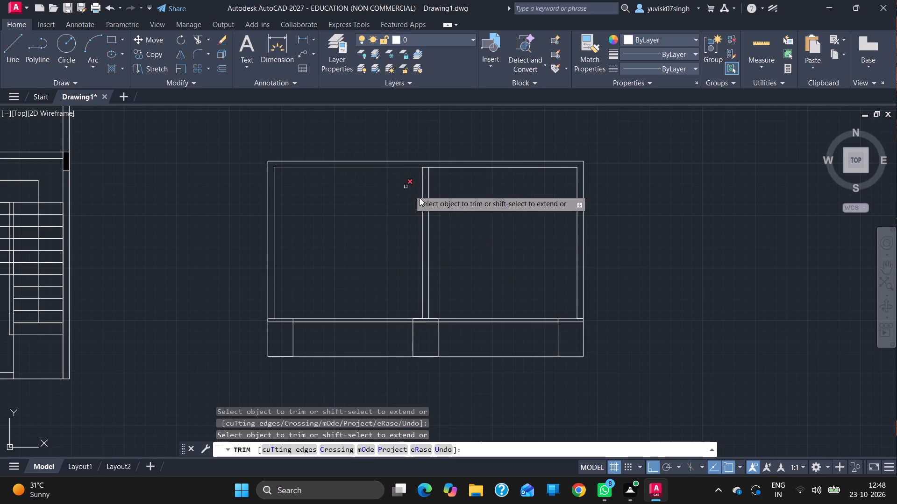
{"action": "left_click", "coordinate": [426, 169]}
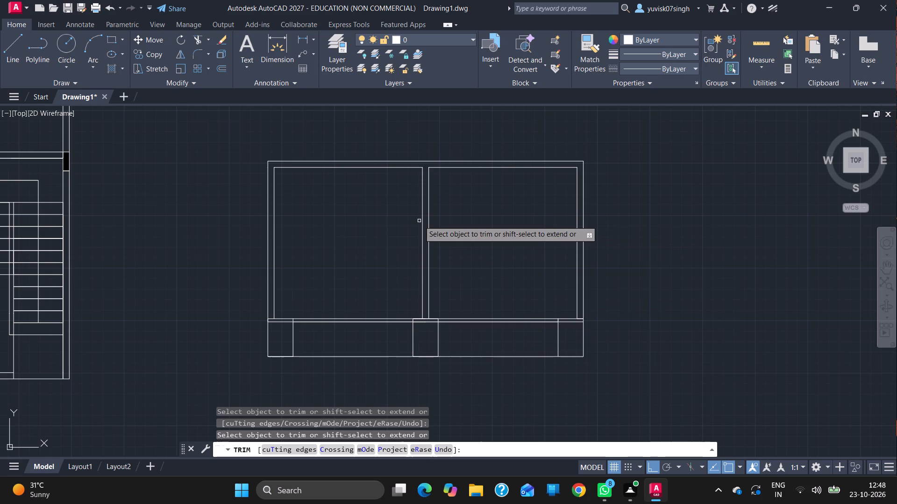
Draw a line 12" down from the frame's inner top-left corner, over to the outer left side, and across to the outer right side.
{"action": "left_click", "coordinate": [10, 42]}
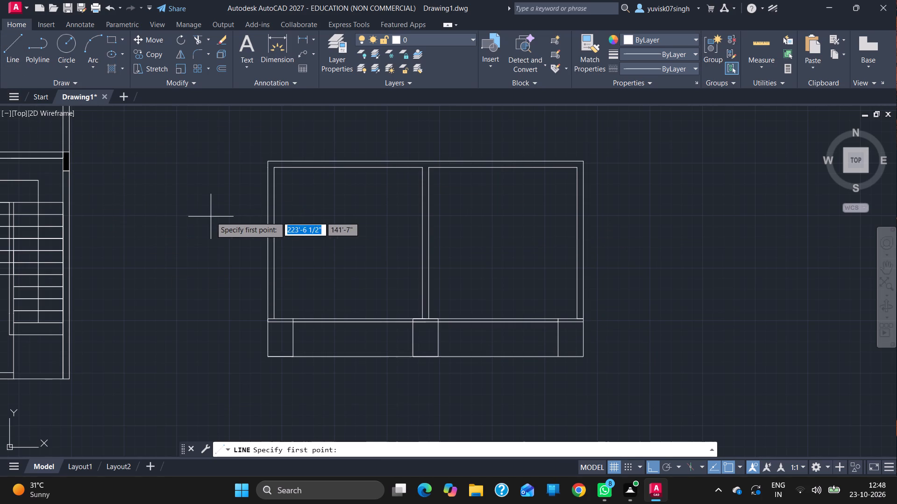
{"action": "left_click_drag", "start_coordinate": [275, 169], "coordinate": [275, 175]}
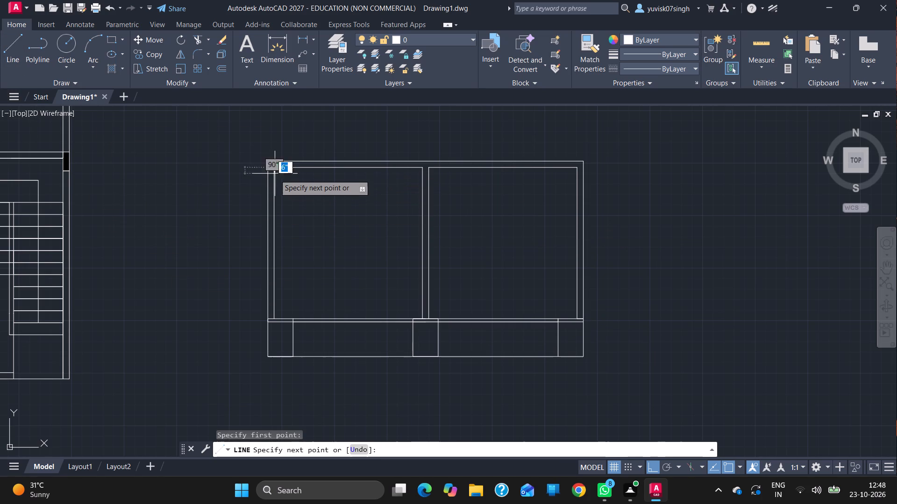
{"action": "left_click_drag", "start_coordinate": [275, 175], "coordinate": [275, 185]}
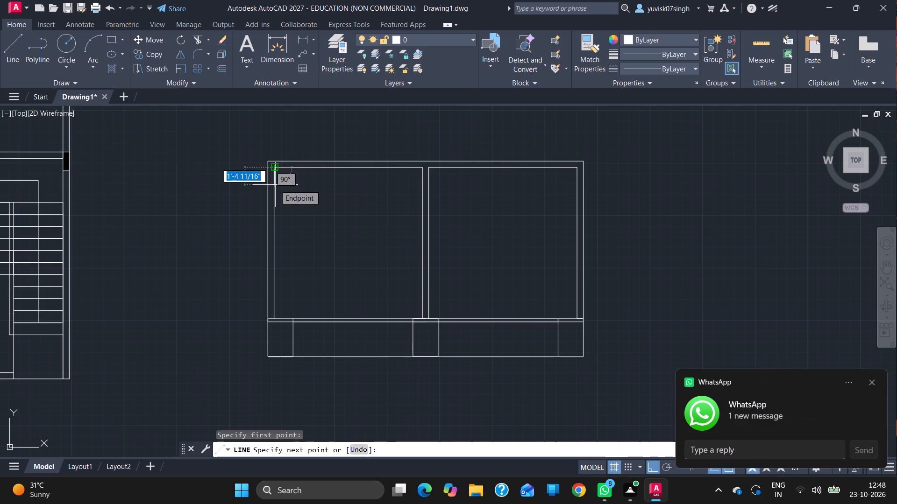
{"action": "type", "text": "12"}
{"action": "key", "text": "Return"}
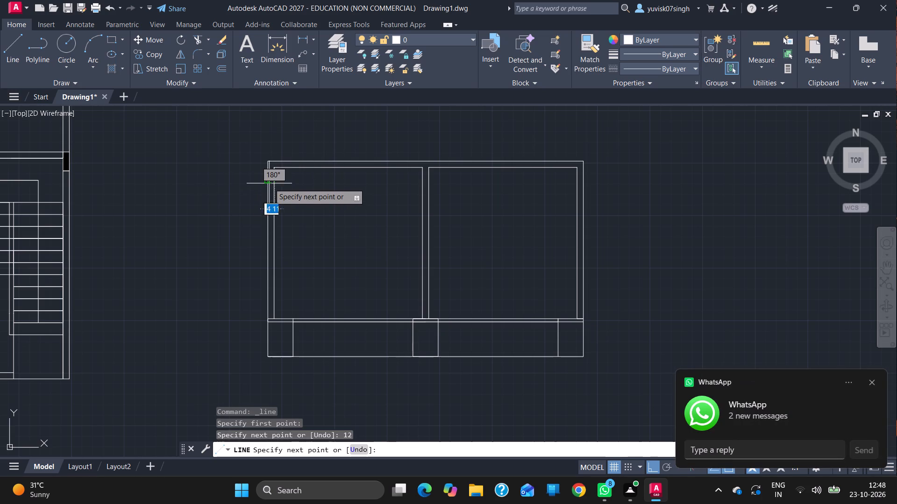
{"action": "left_click_drag", "start_coordinate": [269, 183], "coordinate": [523, 171]}
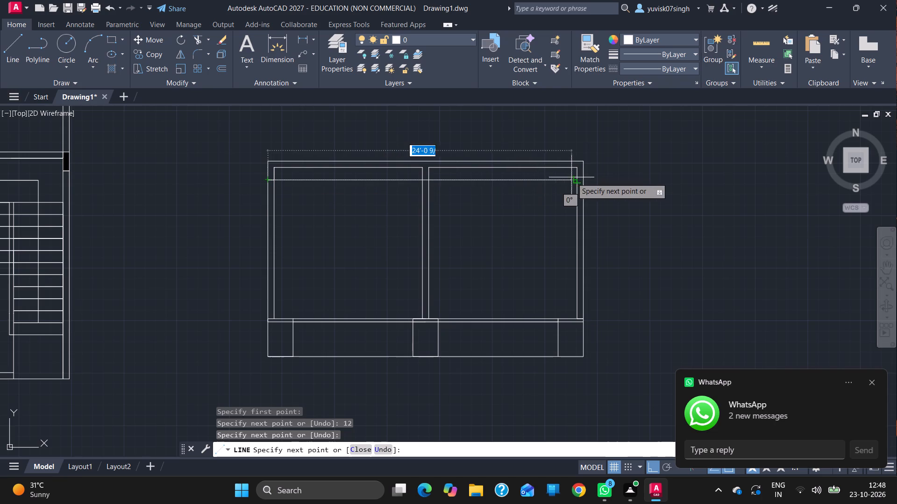
{"action": "left_click", "coordinate": [583, 181]}
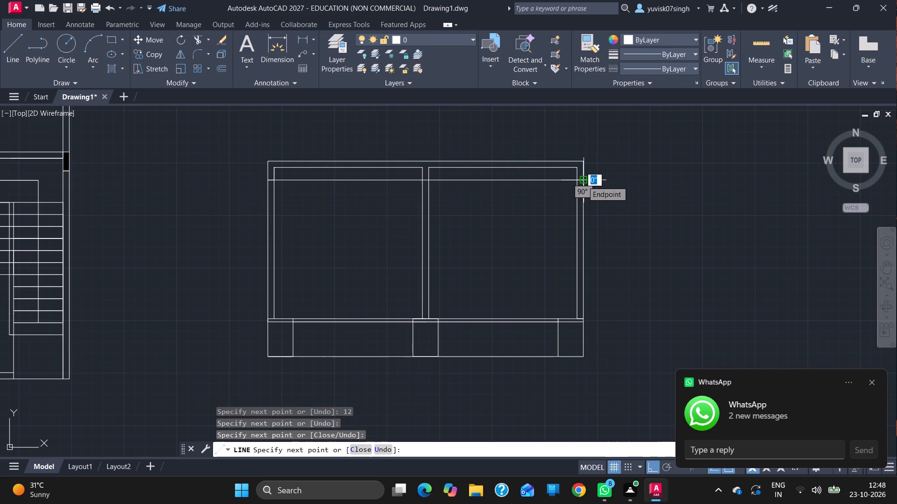
{"action": "key", "text": "Escape"}
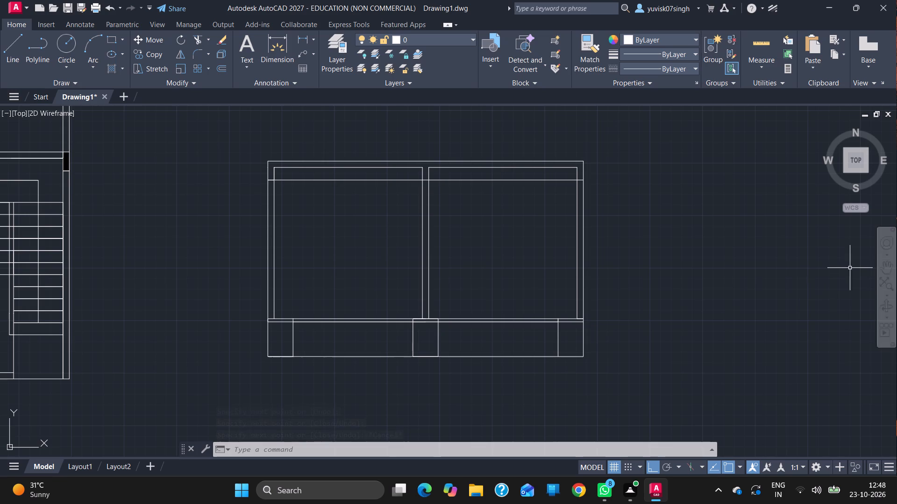
Draw a band outline above the frame: 3' up from its top-left corner, 25' across, and down to its top-right corner.
{"action": "left_click", "coordinate": [879, 268]}
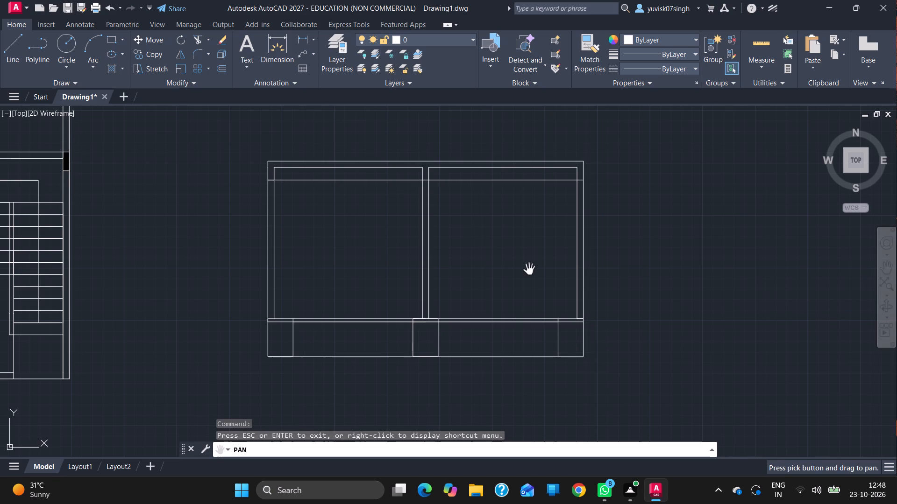
{"action": "left_click_drag", "start_coordinate": [529, 269], "coordinate": [625, 448]}
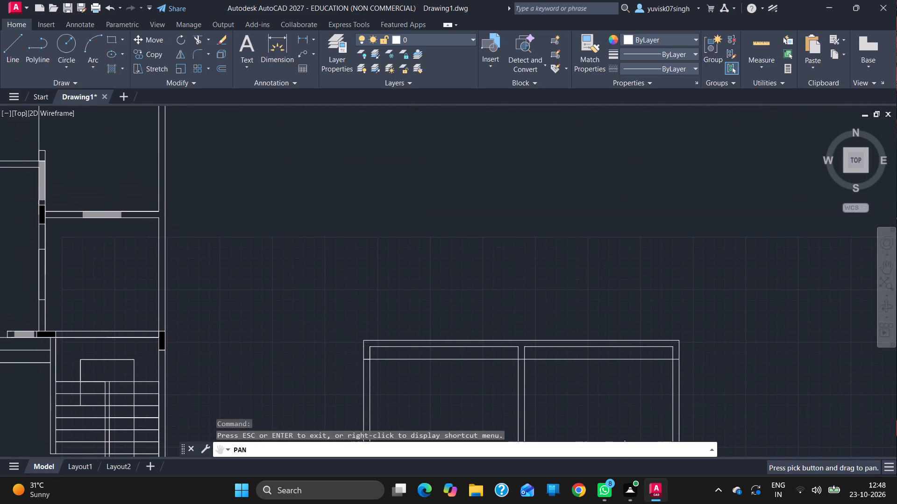
{"action": "key", "text": "Escape"}
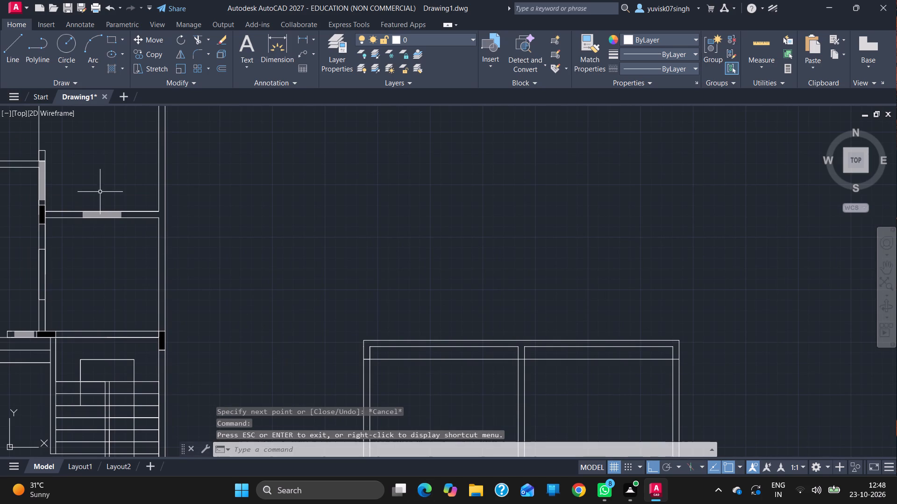
{"action": "left_click", "coordinate": [7, 45]}
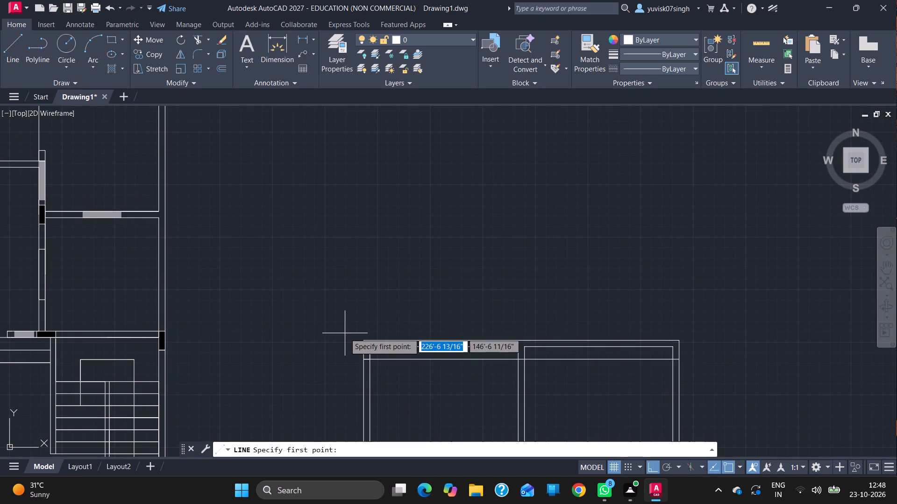
{"action": "left_click_drag", "start_coordinate": [363, 339], "coordinate": [345, 277]}
{"action": "key", "text": "3"}
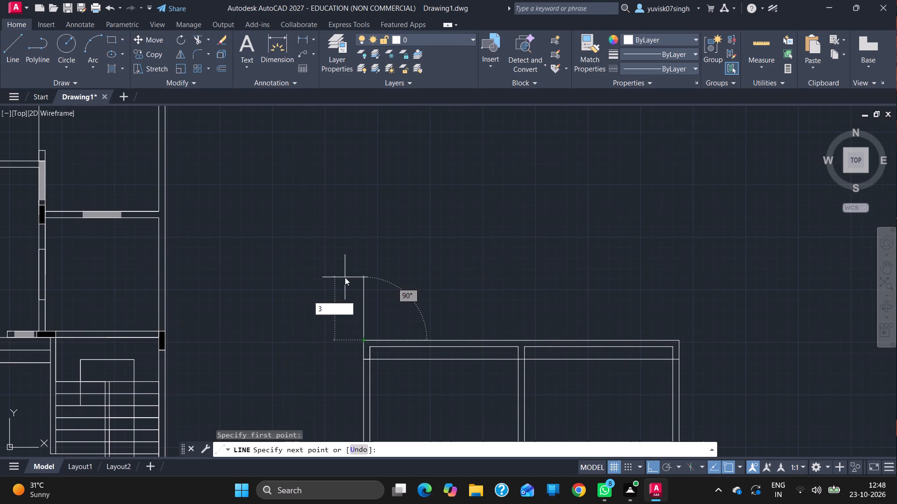
{"action": "key", "text": "apostrophe"}
{"action": "key", "text": "Return"}
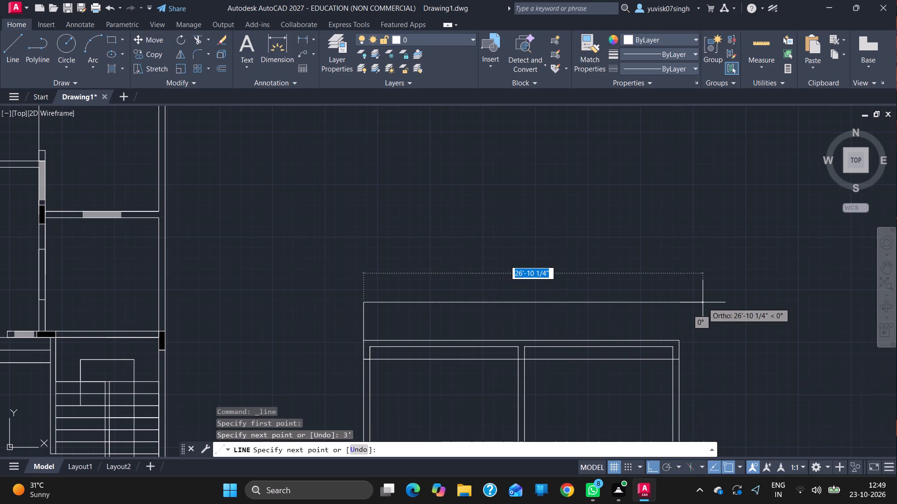
{"action": "key", "text": "2"}
{"action": "key", "text": "5"}
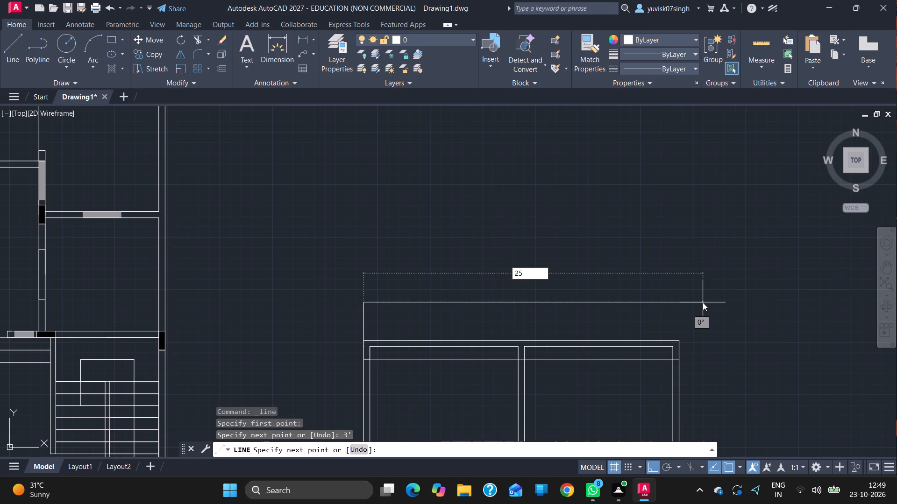
{"action": "key", "text": "apostrophe"}
{"action": "key", "text": "Return"}
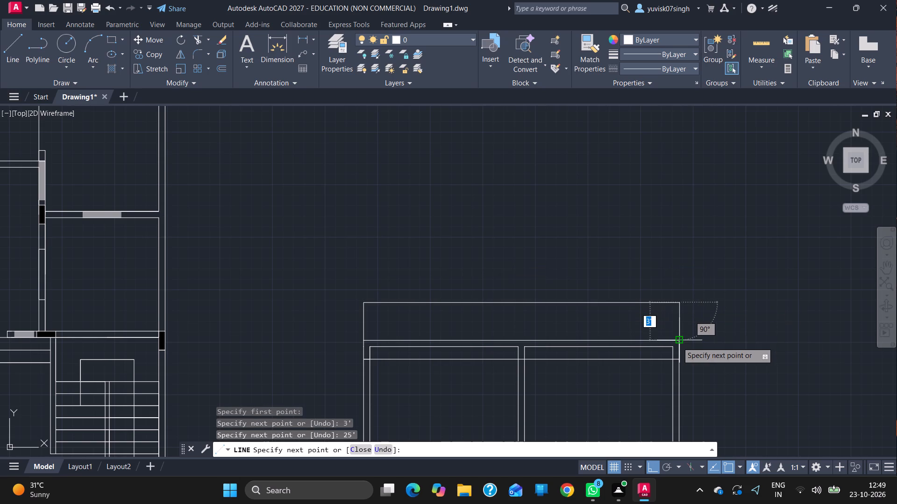
{"action": "left_click_drag", "start_coordinate": [677, 342], "coordinate": [669, 341]}
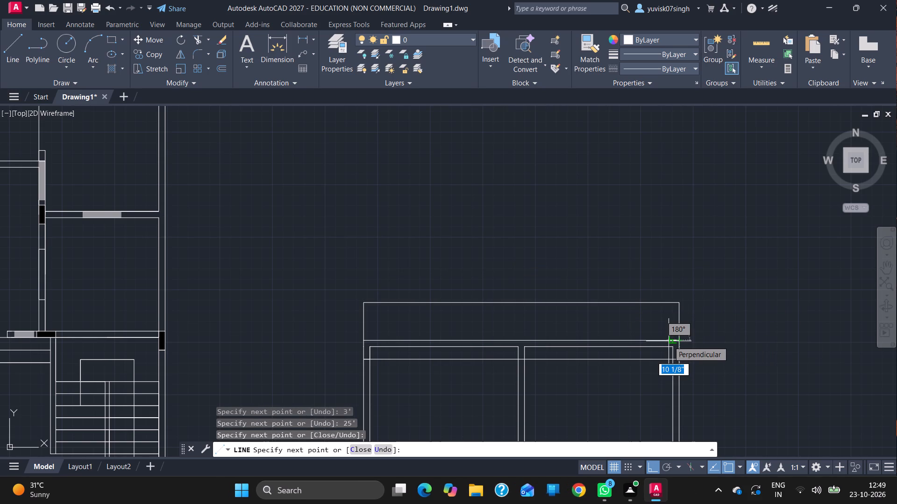
Continue the outline 6" inward along the band's base and up to its top line, forming a strip at the right end.
{"action": "key", "text": "6"}
{"action": "key", "text": "Return"}
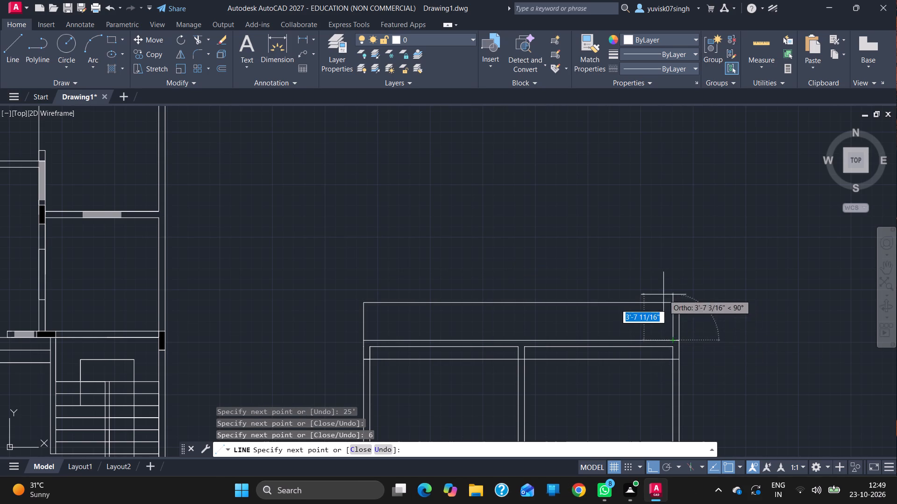
{"action": "left_click", "coordinate": [669, 304]}
{"action": "key", "text": "Escape"}
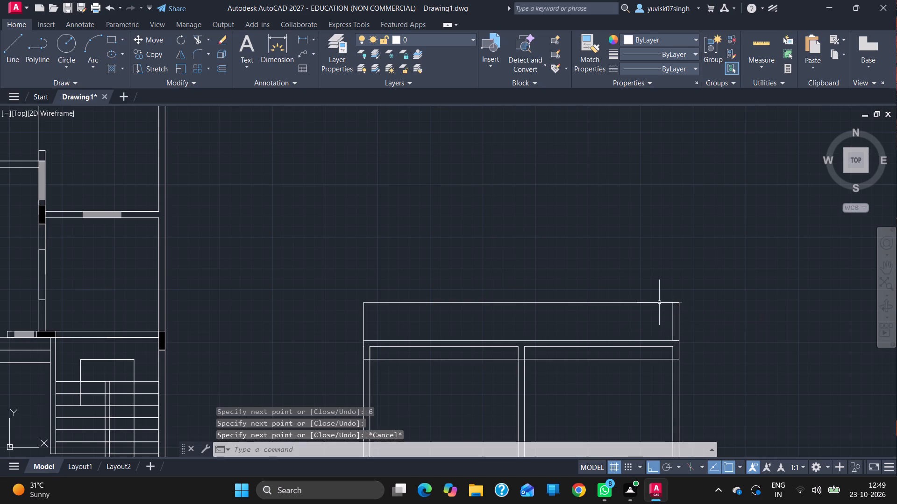
Draw a line 6" inward along the upper band's base from its left end and up to its top line, forming a strip.
{"action": "left_click", "coordinate": [17, 49]}
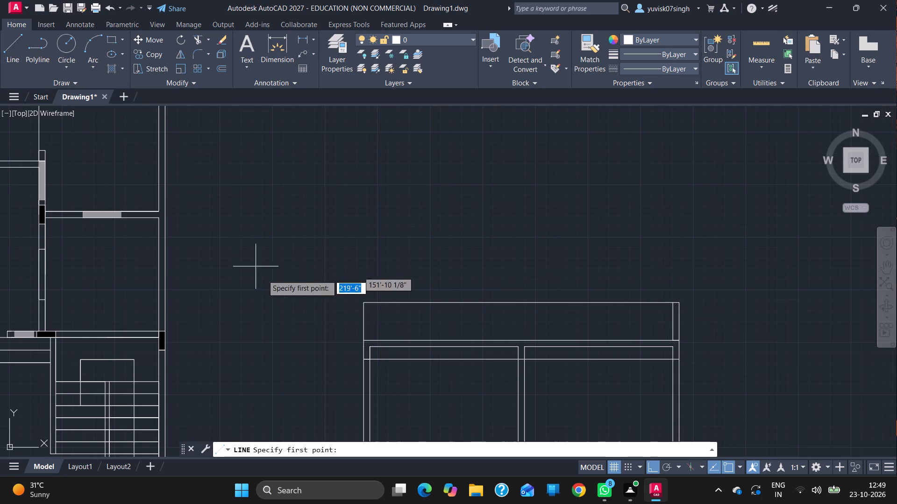
{"action": "left_click_drag", "start_coordinate": [362, 338], "coordinate": [370, 341]}
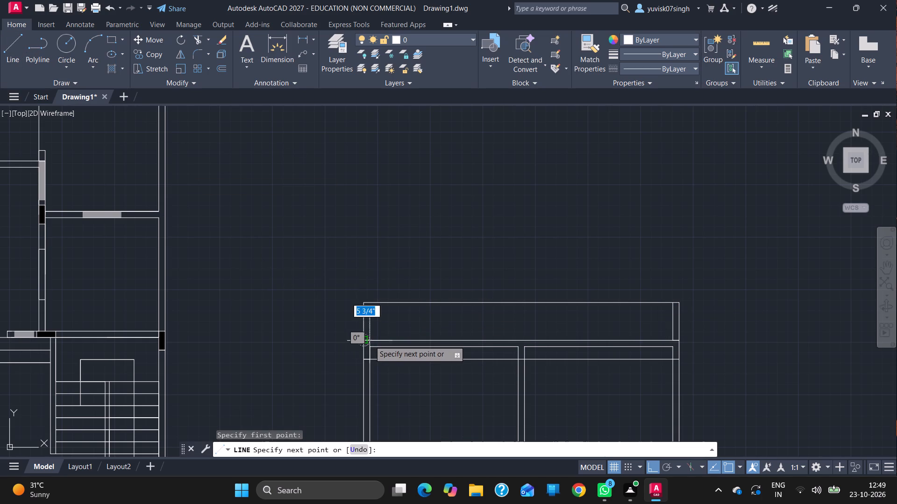
{"action": "left_click_drag", "start_coordinate": [370, 341], "coordinate": [370, 341]}
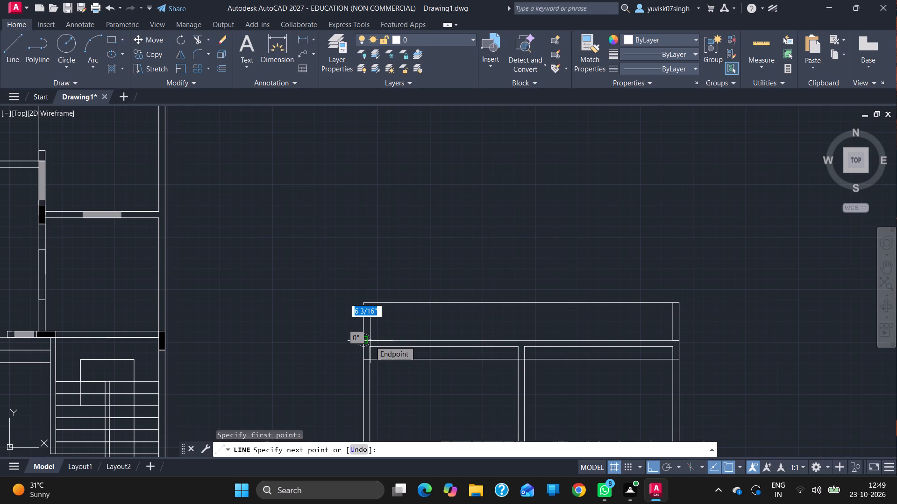
{"action": "key", "text": "6"}
{"action": "key", "text": "Return"}
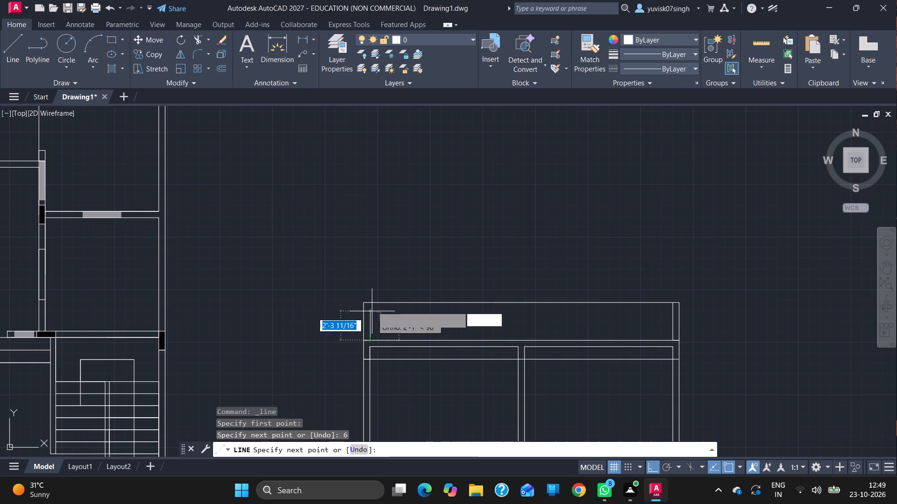
{"action": "left_click", "coordinate": [372, 302]}
{"action": "key", "text": "Escape"}
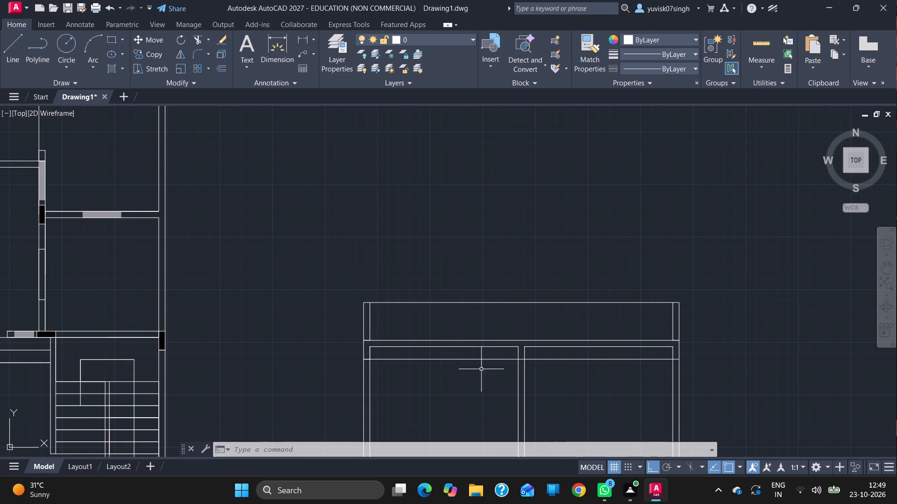
Trim away the horizontal line 12" below the frame's inner top in both bays, leaving its stubs within the uprights.
{"action": "type", "text": "tr"}
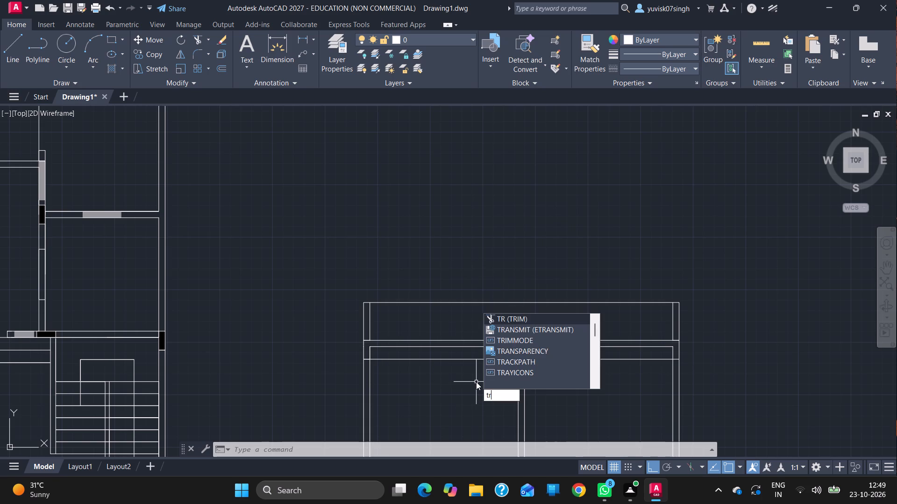
{"action": "key", "text": "Return"}
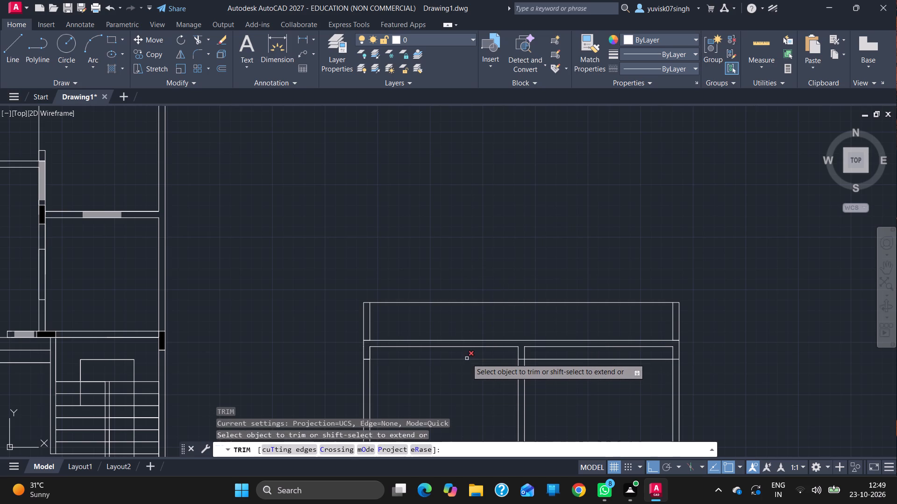
{"action": "left_click", "coordinate": [467, 359]}
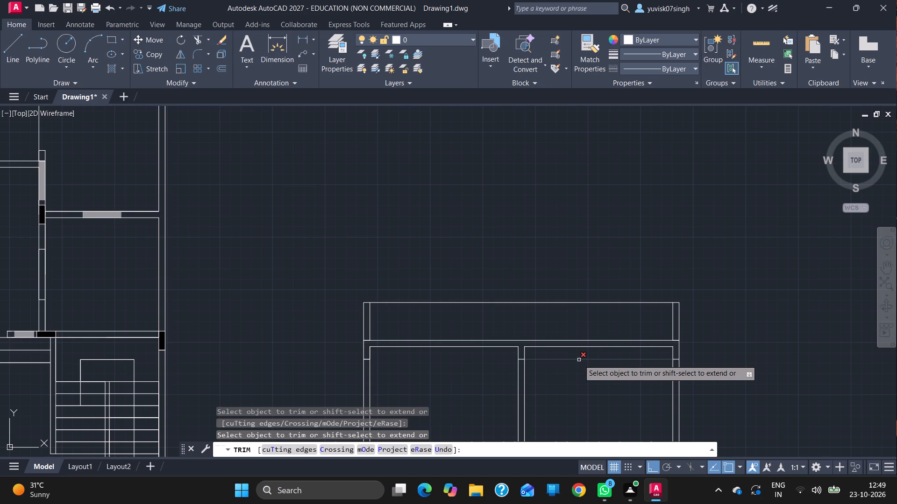
{"action": "left_click", "coordinate": [579, 360]}
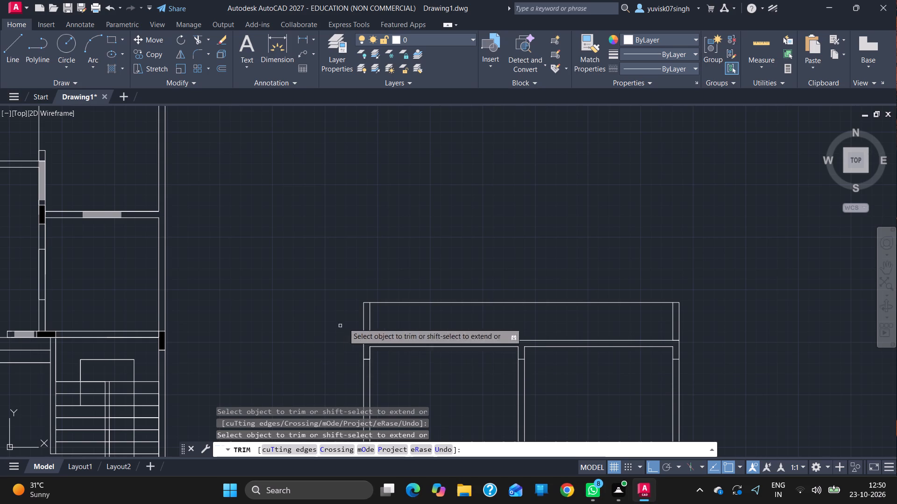
{"action": "scroll", "coordinate": [352, 251], "scroll_direction": "down", "scroll_amount": 2, "text": "ctrl"}
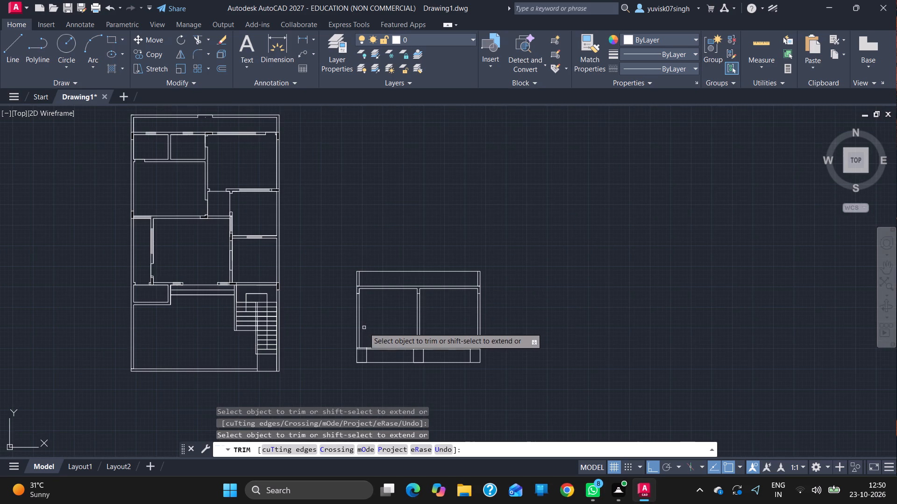
{"action": "scroll", "coordinate": [364, 328], "scroll_direction": "up", "scroll_amount": 3, "text": "ctrl"}
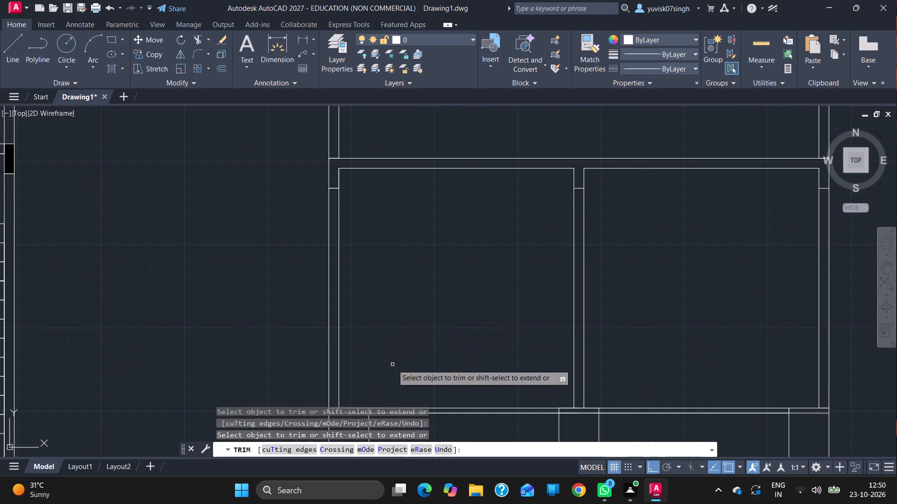
{"action": "left_click", "coordinate": [249, 304]}
Draw a door outline 7' high and 2'6" wide in the left bay, starting 1" from the frame's inner bottom-left corner and closing along the base.
{"action": "left_click", "coordinate": [11, 48]}
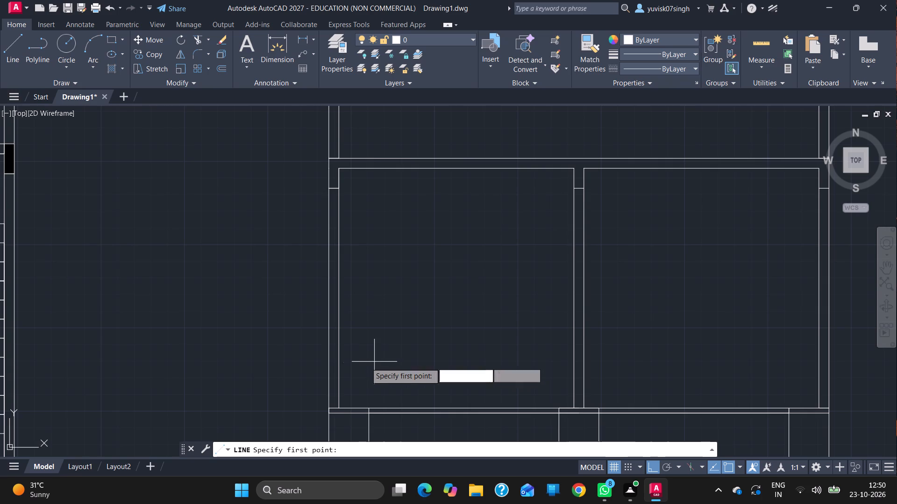
{"action": "left_click", "coordinate": [339, 406]}
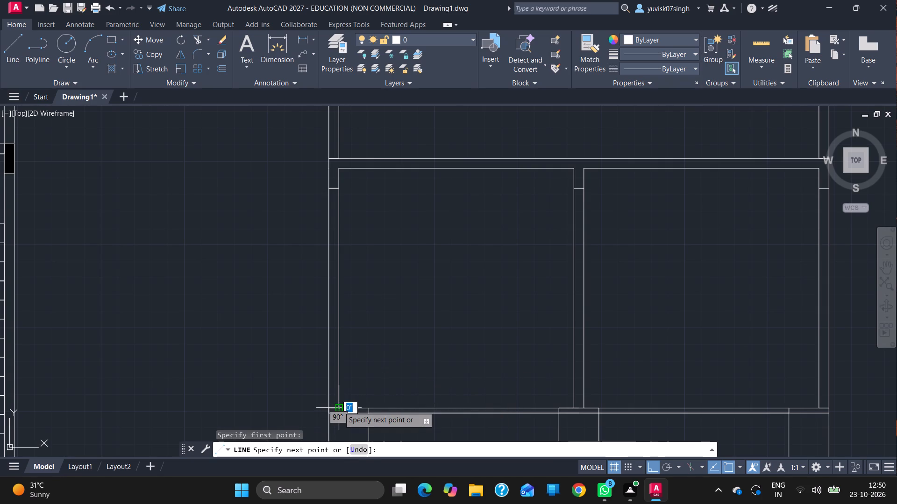
{"action": "key", "text": "1"}
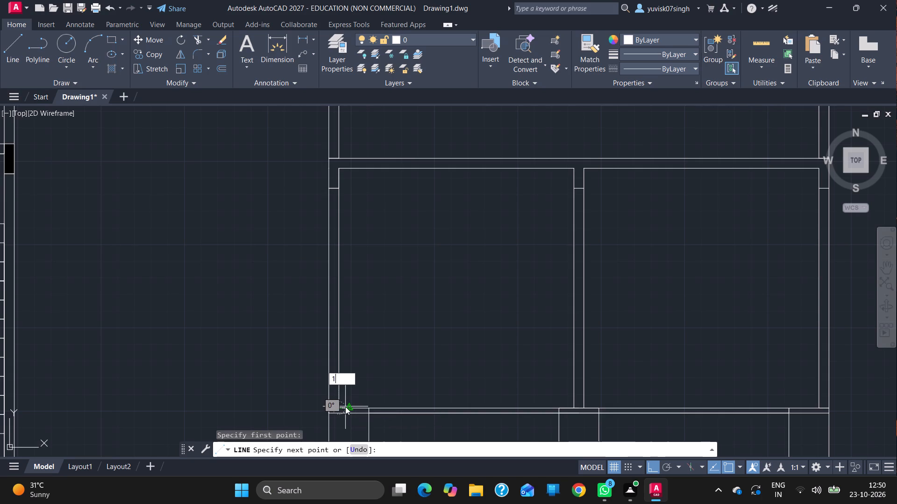
{"action": "key", "text": "Return"}
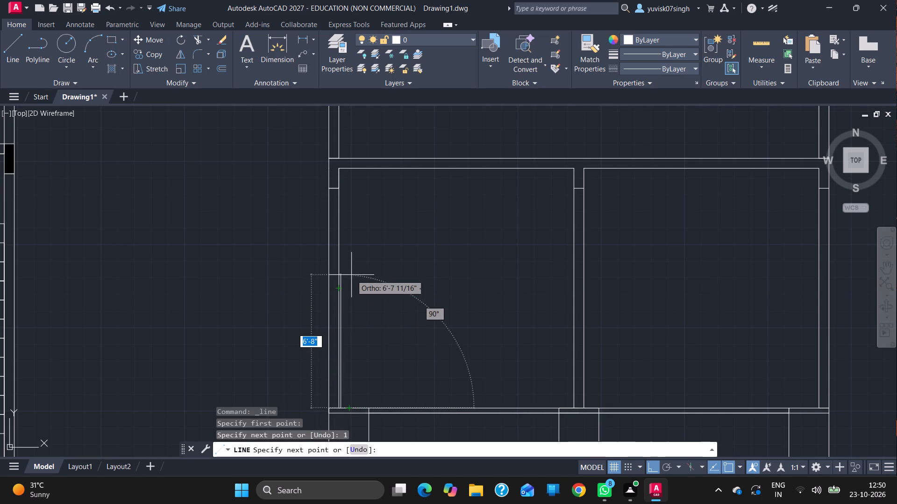
{"action": "type", "text": "7'"}
{"action": "key", "text": "Return"}
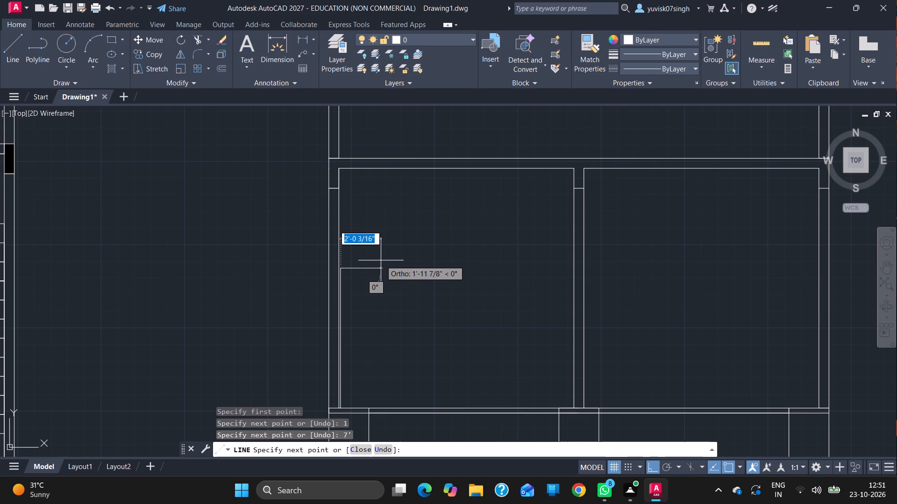
{"action": "type", "text": "2'"}
{"action": "key", "text": "6"}
{"action": "key", "text": "Return"}
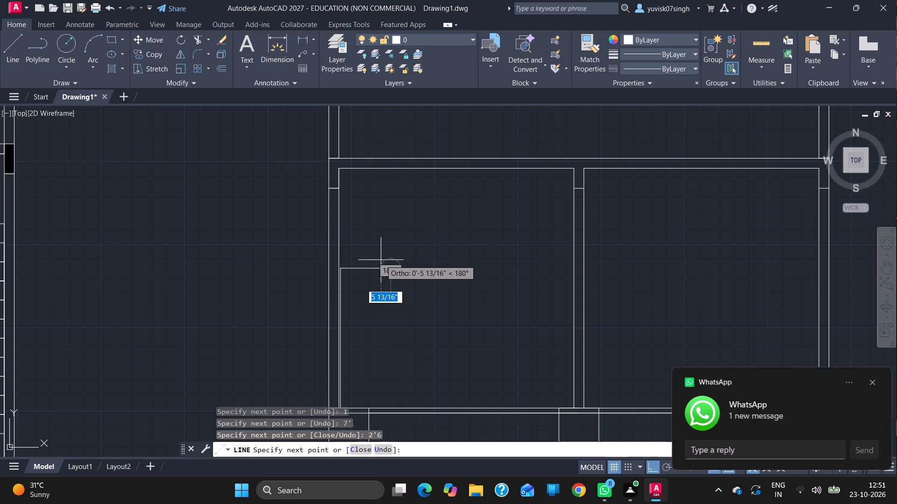
{"action": "left_click", "coordinate": [390, 407]}
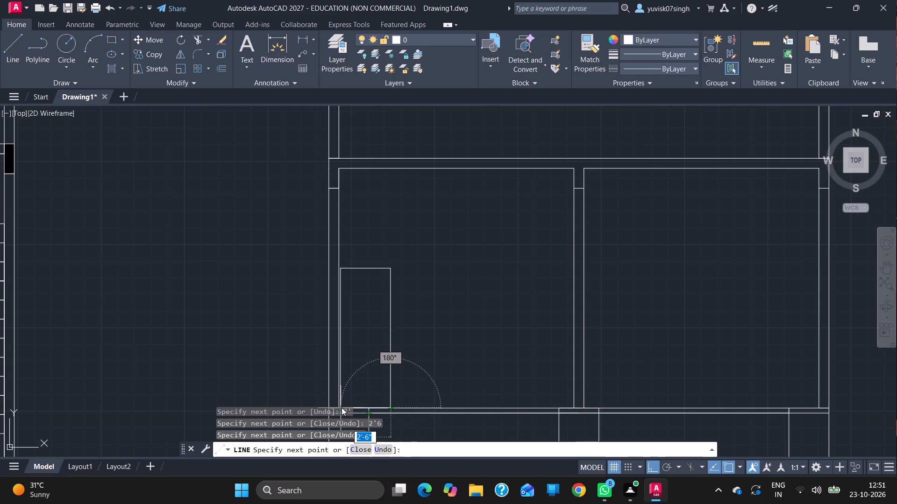
{"action": "scroll", "coordinate": [342, 407], "scroll_direction": "up", "scroll_amount": 3, "text": "ctrl"}
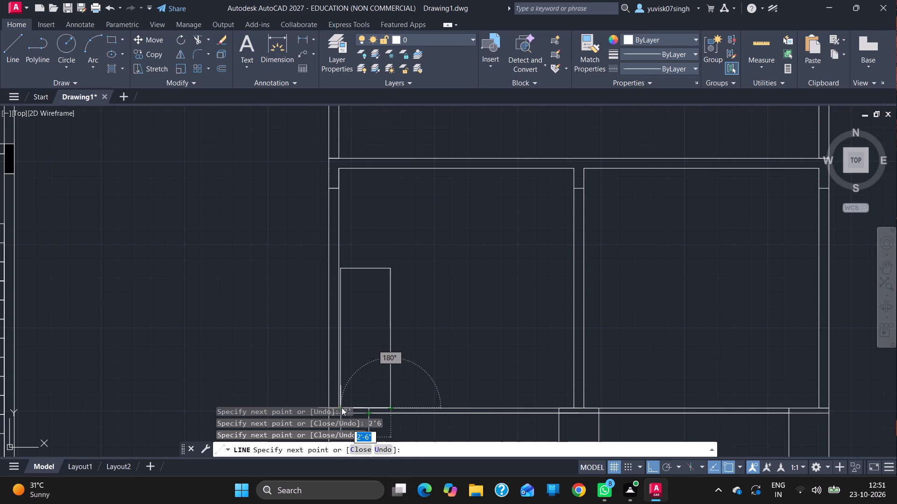
{"action": "scroll", "coordinate": [342, 407], "scroll_direction": "up", "scroll_amount": 5, "text": "ctrl"}
{"action": "scroll", "coordinate": [353, 355], "scroll_direction": "up", "scroll_amount": 2, "text": "ctrl"}
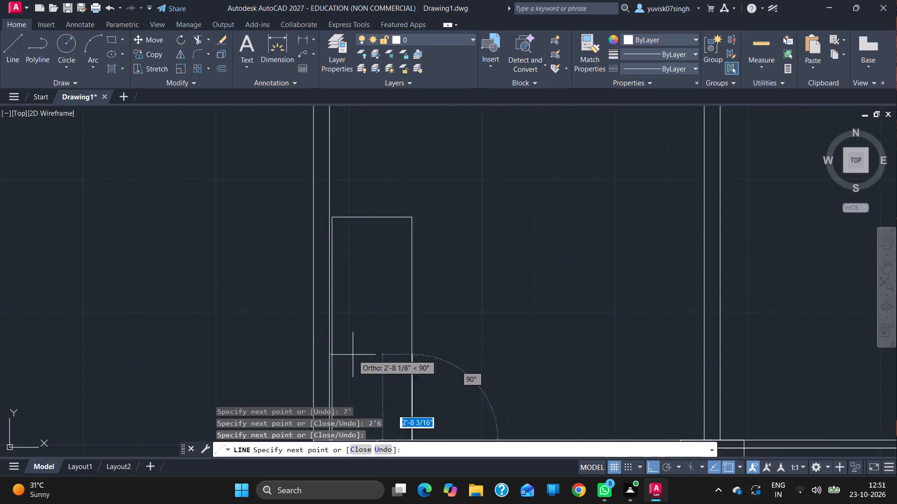
{"action": "scroll", "coordinate": [353, 355], "scroll_direction": "up", "scroll_amount": 2, "text": "ctrl"}
{"action": "scroll", "coordinate": [353, 355], "scroll_direction": "down", "scroll_amount": 4, "text": "ctrl"}
{"action": "scroll", "coordinate": [486, 204], "scroll_direction": "down", "scroll_amount": 1, "text": "ctrl"}
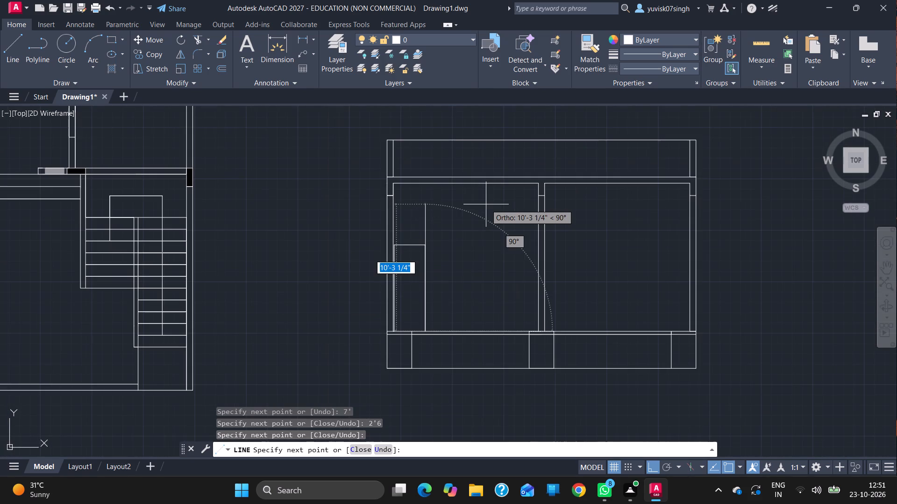
{"action": "scroll", "coordinate": [396, 344], "scroll_direction": "up", "scroll_amount": 4, "text": "ctrl"}
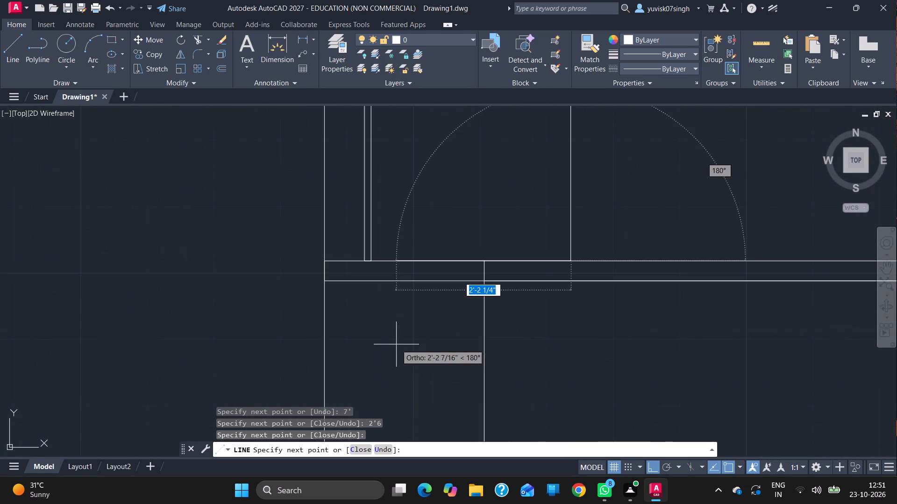
{"action": "left_click", "coordinate": [372, 259]}
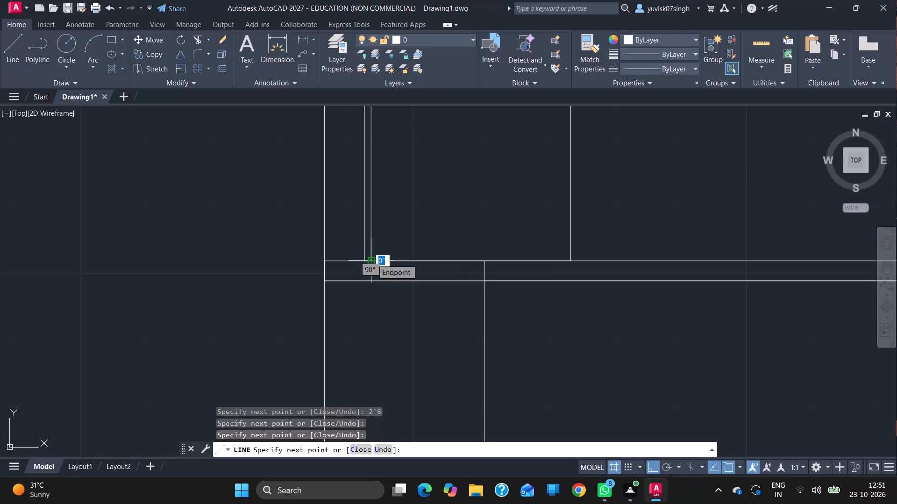
{"action": "key", "text": "Escape"}
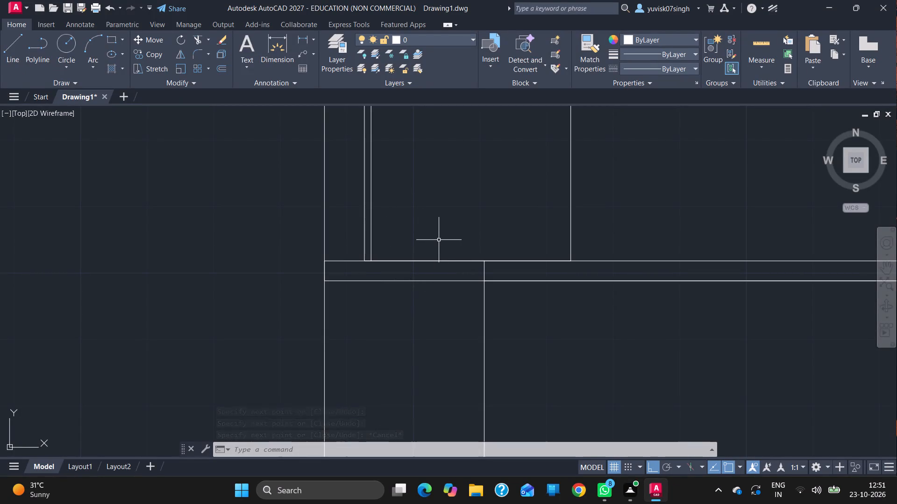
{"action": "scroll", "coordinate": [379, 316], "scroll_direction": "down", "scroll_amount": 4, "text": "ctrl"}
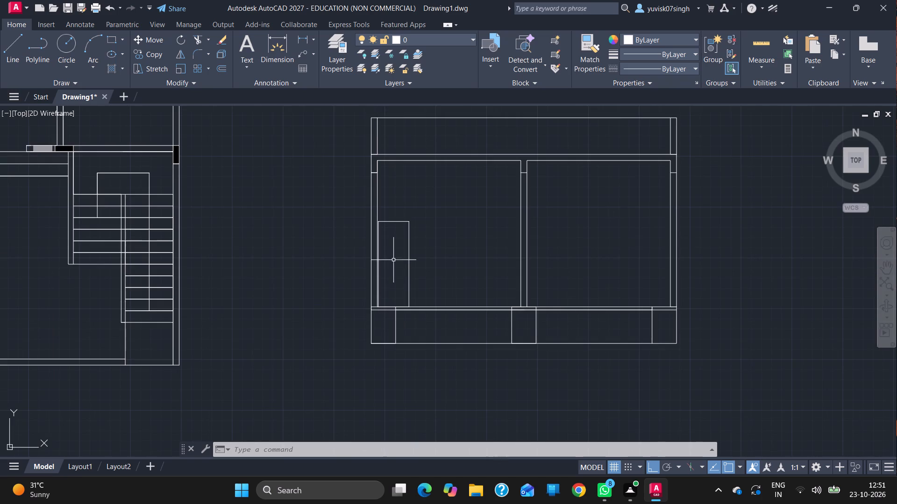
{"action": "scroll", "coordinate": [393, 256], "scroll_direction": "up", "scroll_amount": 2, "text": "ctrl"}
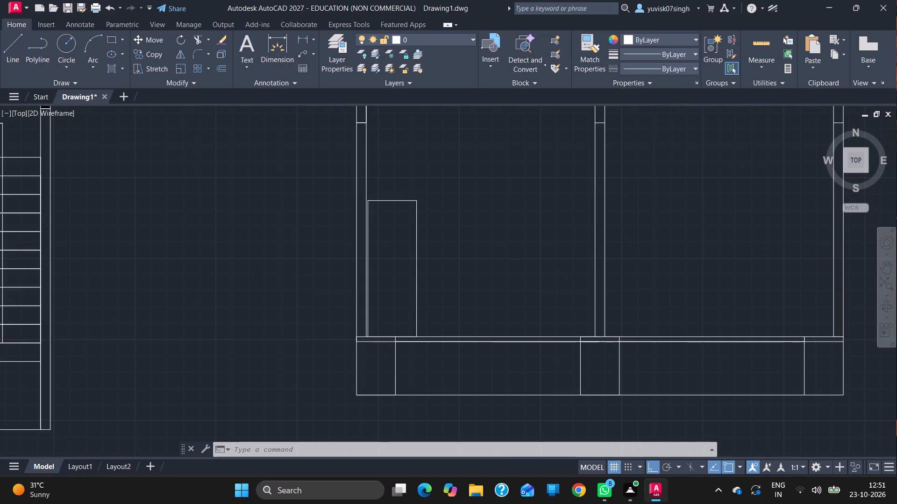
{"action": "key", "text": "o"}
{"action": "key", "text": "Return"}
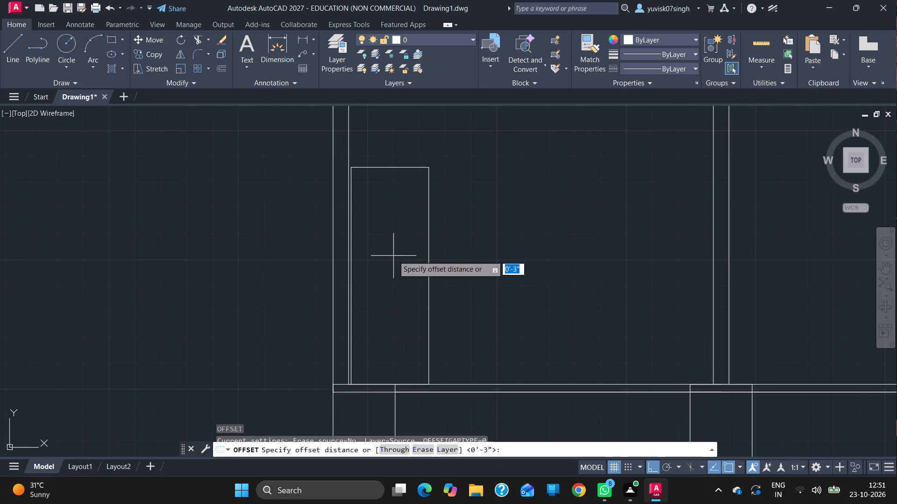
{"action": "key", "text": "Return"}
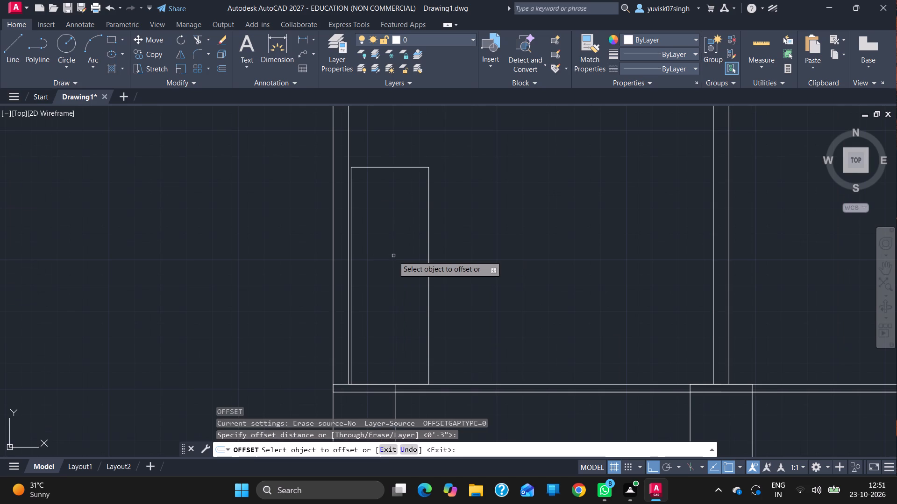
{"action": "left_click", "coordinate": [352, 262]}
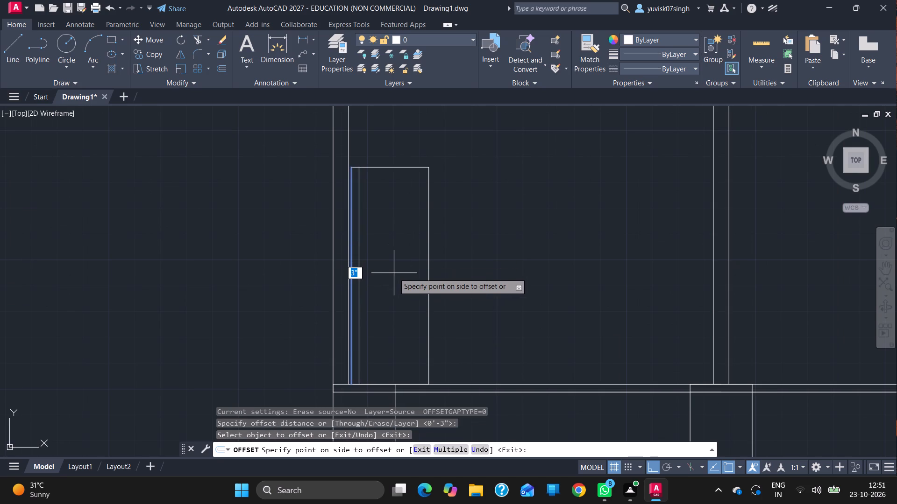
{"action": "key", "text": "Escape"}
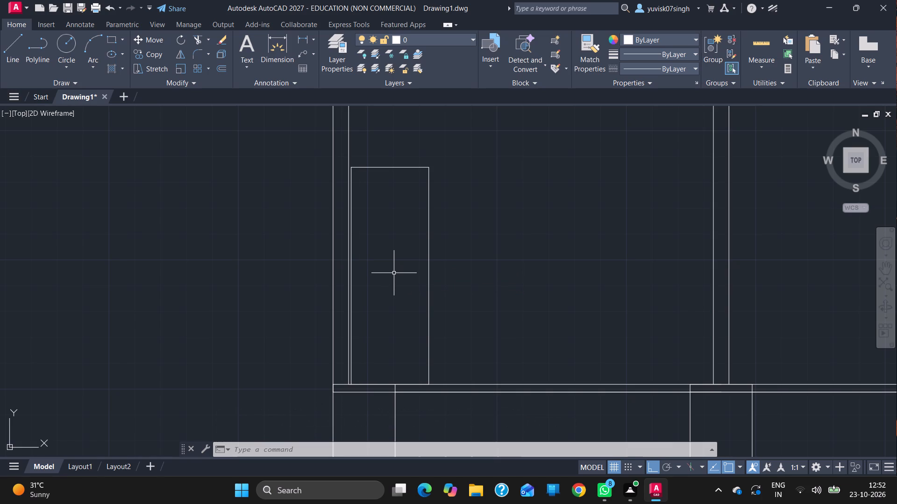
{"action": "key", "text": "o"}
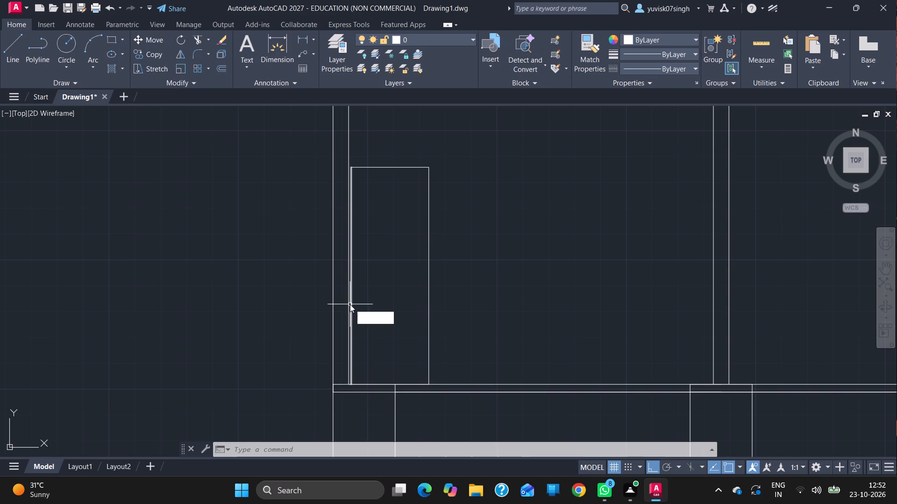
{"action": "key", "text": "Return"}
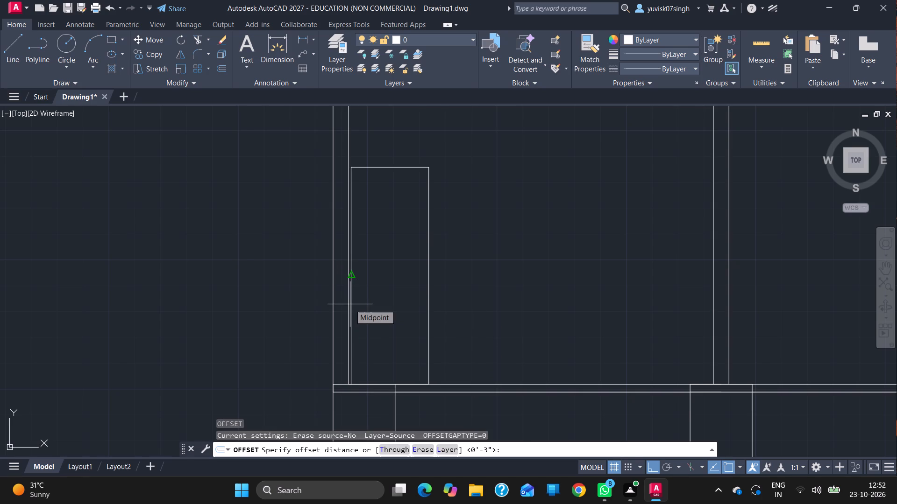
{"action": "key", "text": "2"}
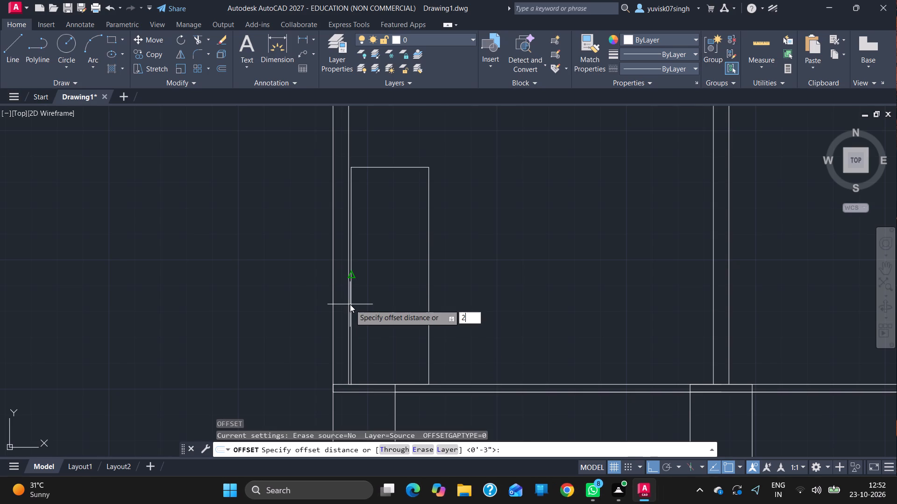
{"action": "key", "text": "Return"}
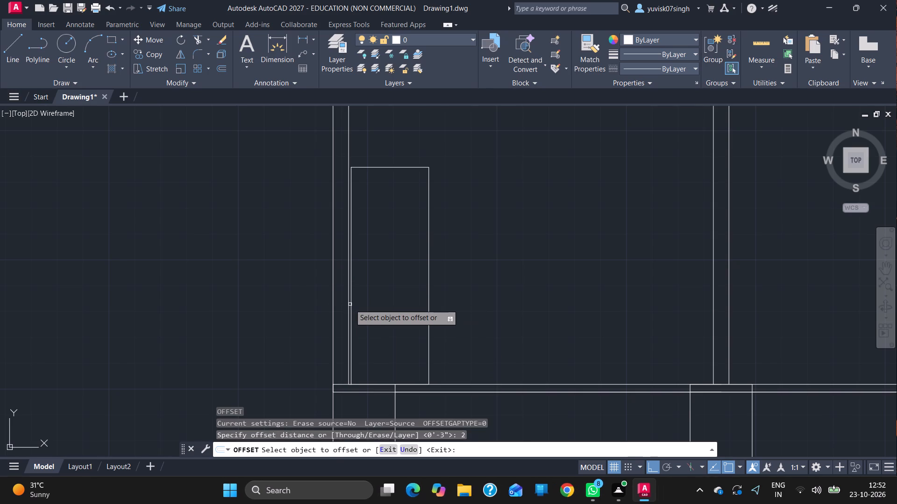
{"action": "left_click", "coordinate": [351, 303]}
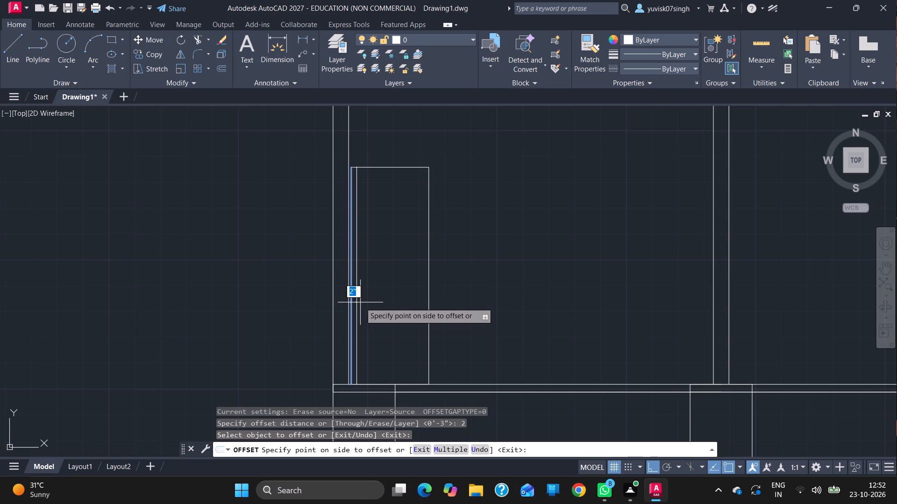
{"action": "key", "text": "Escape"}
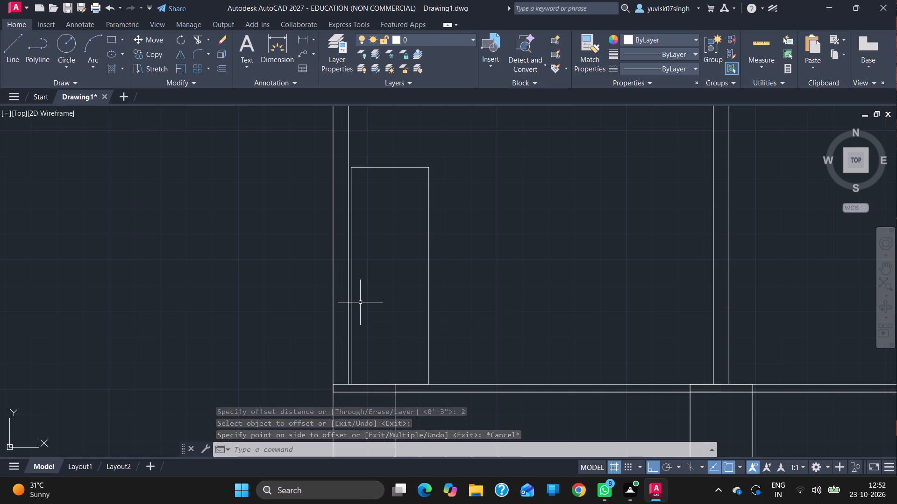
Offset all four sides of the door outline 1.5" inward to form the door frame.
{"action": "key", "text": "o"}
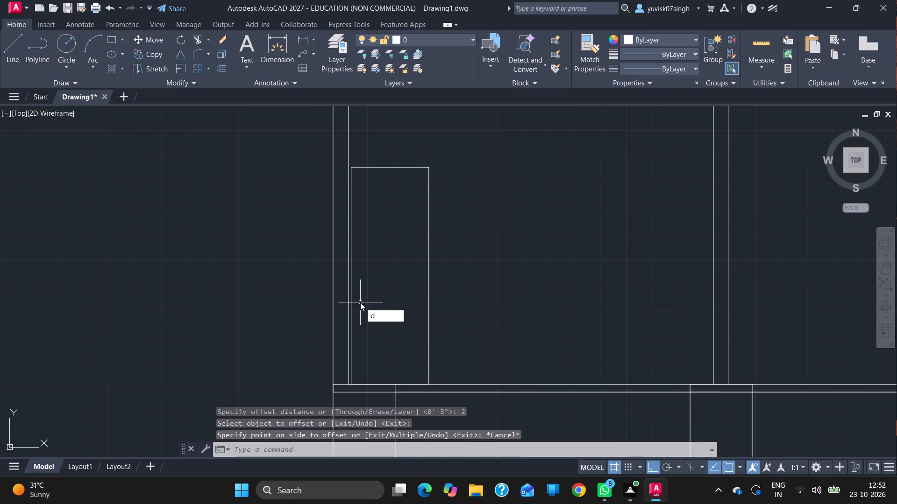
{"action": "key", "text": "Return"}
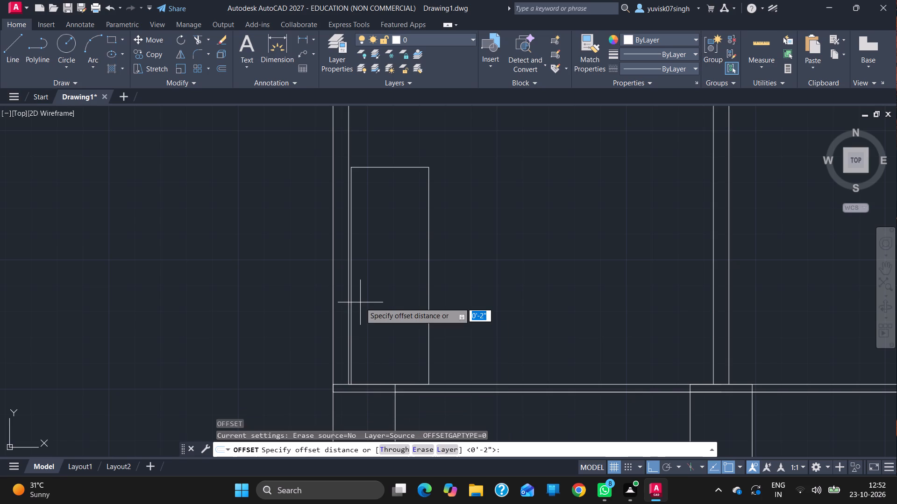
{"action": "key", "text": "1"}
{"action": "type", "text": ".5"}
{"action": "key", "text": "Return"}
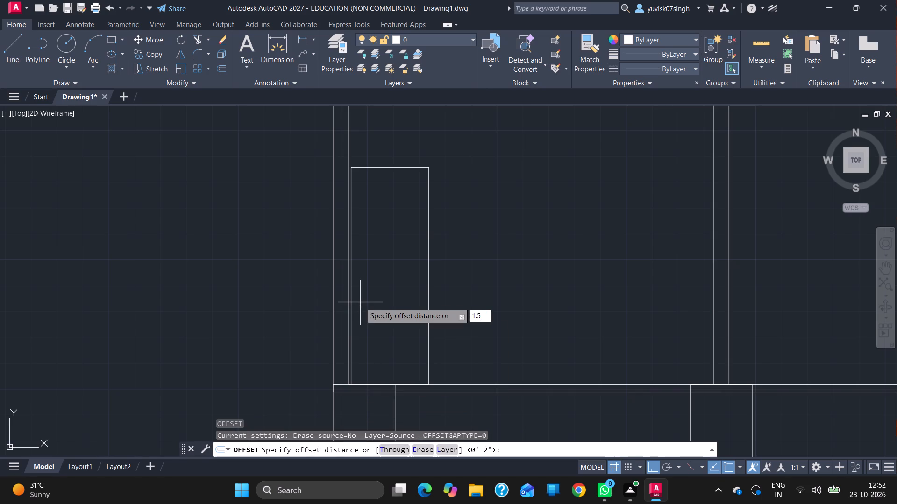
{"action": "left_click", "coordinate": [352, 298]}
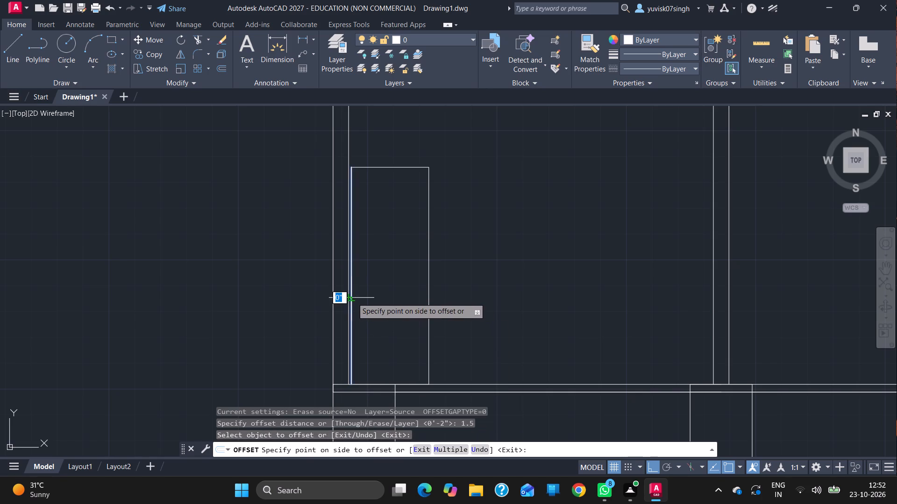
{"action": "left_click_drag", "start_coordinate": [361, 298], "coordinate": [377, 154]}
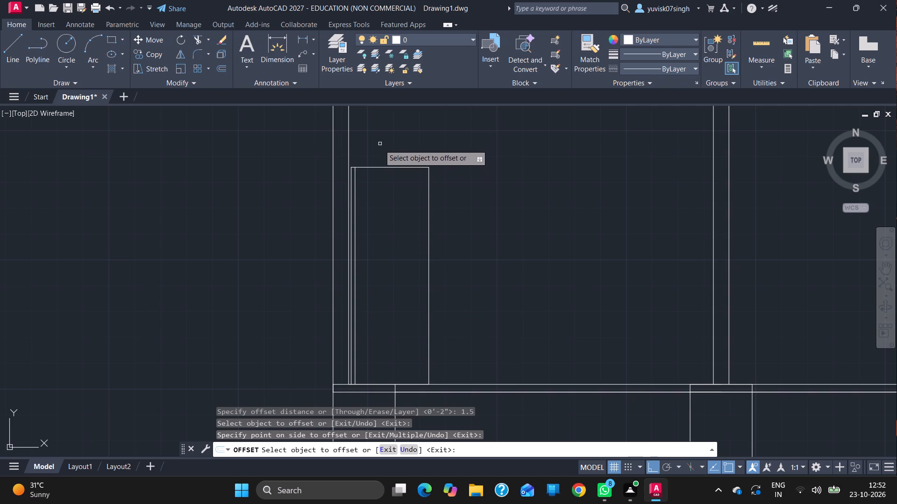
{"action": "left_click_drag", "start_coordinate": [377, 154], "coordinate": [370, 168]}
{"action": "left_click", "coordinate": [370, 168]}
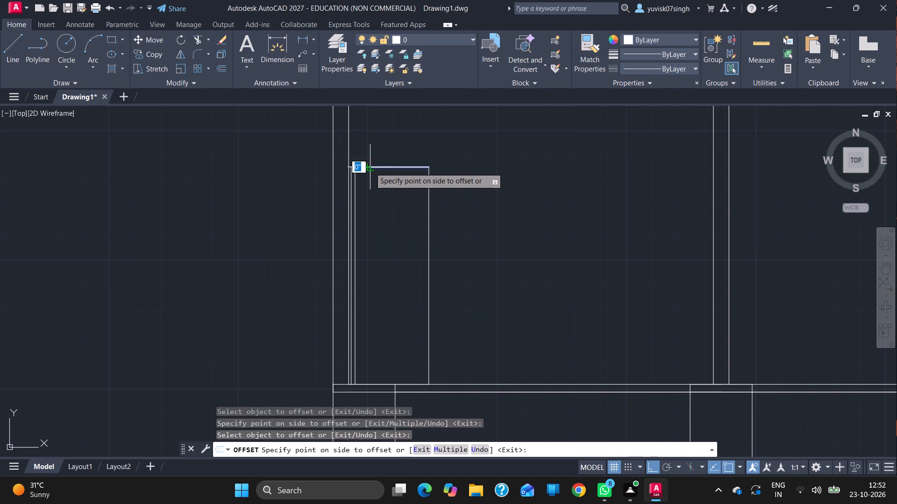
{"action": "left_click", "coordinate": [369, 177]}
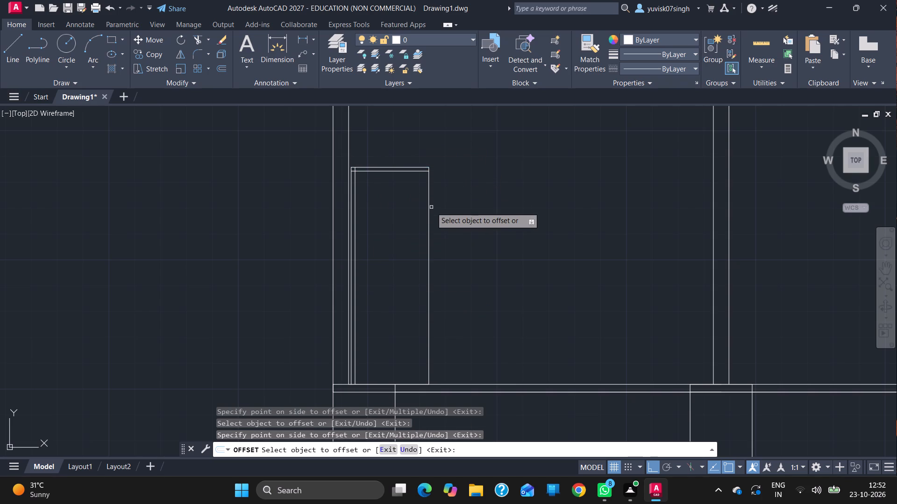
{"action": "left_click_drag", "start_coordinate": [428, 206], "coordinate": [412, 206]}
{"action": "left_click_drag", "start_coordinate": [412, 206], "coordinate": [373, 381]}
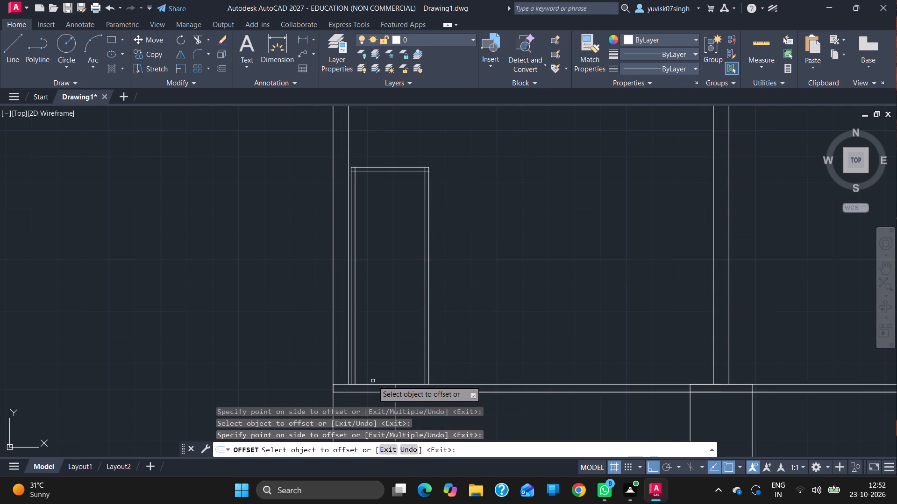
{"action": "left_click_drag", "start_coordinate": [373, 381], "coordinate": [369, 386]}
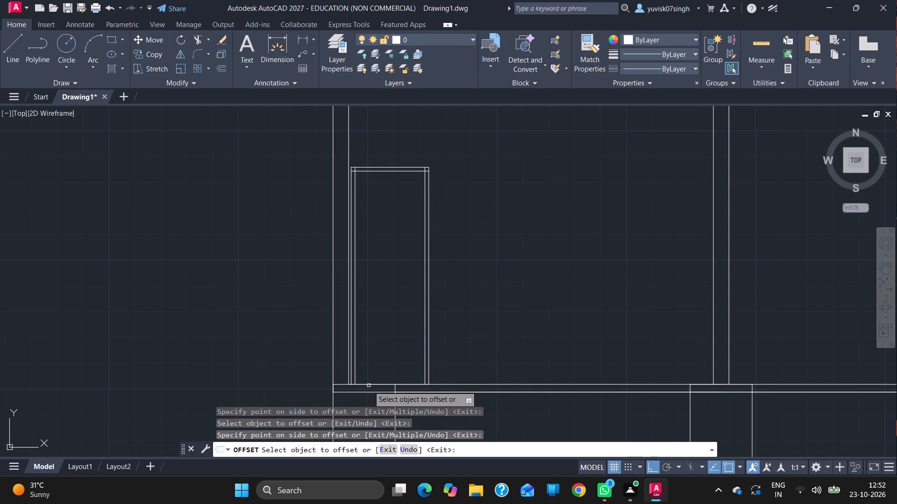
{"action": "left_click_drag", "start_coordinate": [369, 386], "coordinate": [371, 384]}
{"action": "left_click_drag", "start_coordinate": [371, 384], "coordinate": [371, 351]}
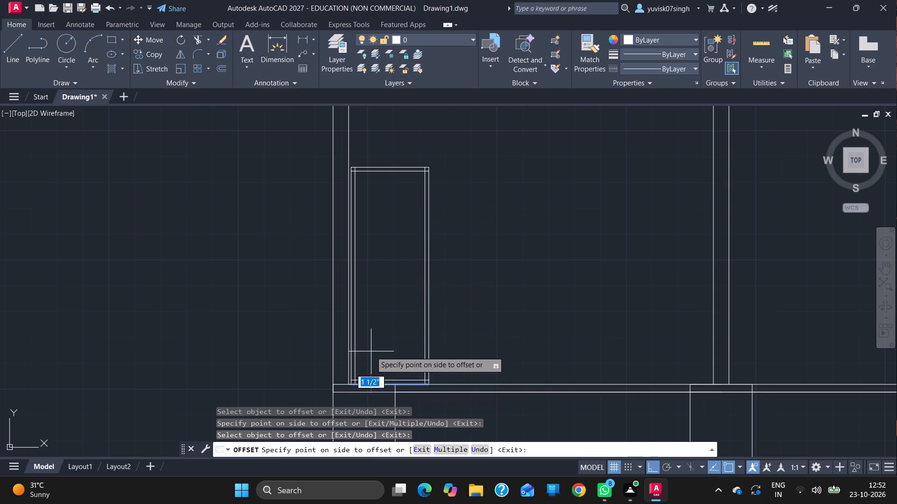
{"action": "left_click", "coordinate": [371, 351]}
{"action": "key", "text": "Escape"}
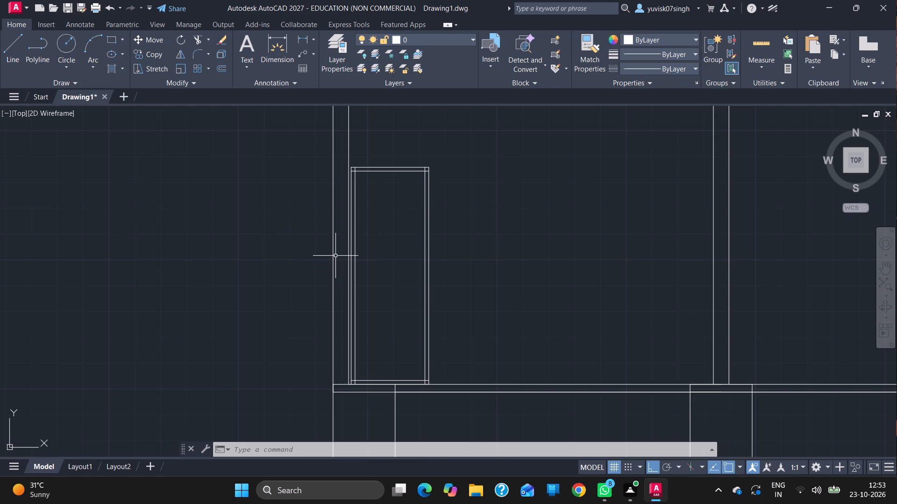
Trim the overlapping line ends at the door frame's two bottom corners.
{"action": "type", "text": "tr"}
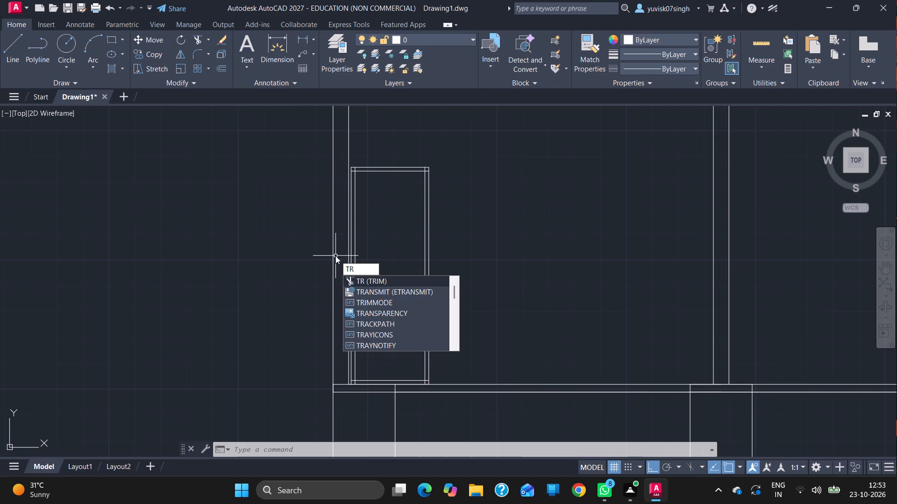
{"action": "key", "text": "Return"}
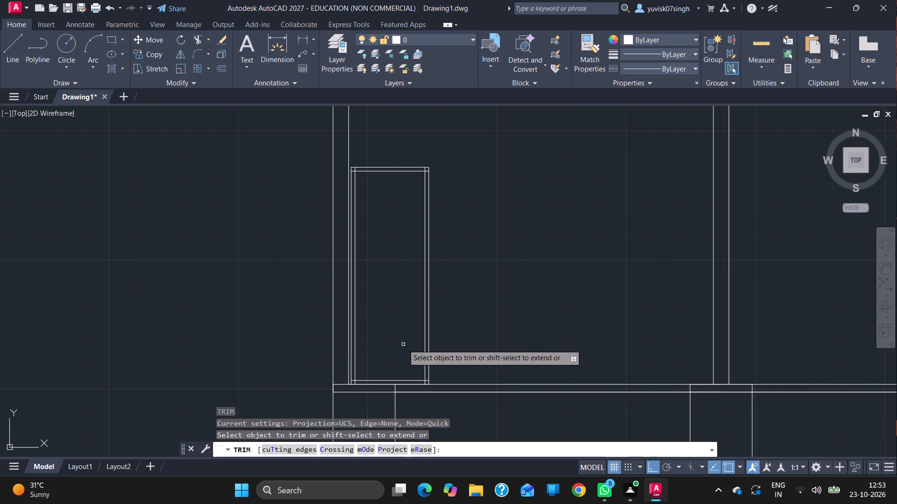
{"action": "scroll", "coordinate": [403, 344], "scroll_direction": "up", "scroll_amount": 2, "text": "ctrl"}
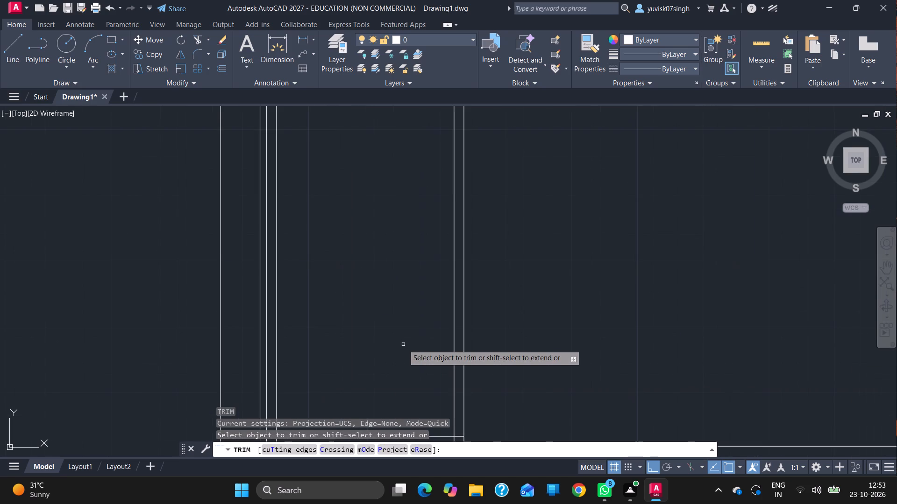
{"action": "scroll", "coordinate": [403, 344], "scroll_direction": "left", "scroll_amount": 1}
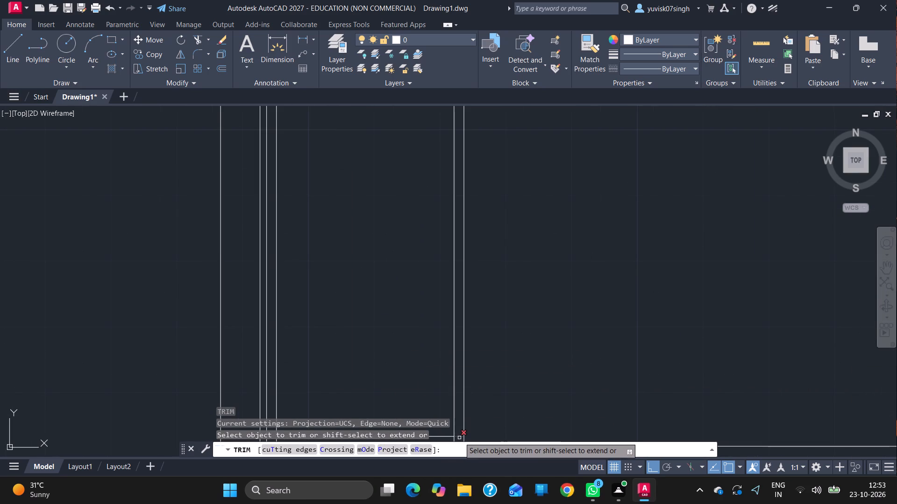
{"action": "left_click", "coordinate": [459, 437]}
{"action": "left_click", "coordinate": [454, 441]}
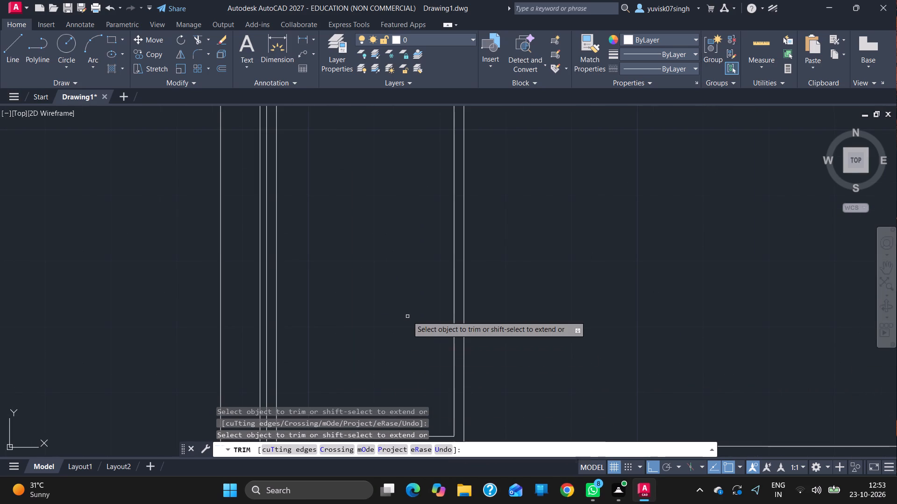
{"action": "scroll", "coordinate": [407, 316], "scroll_direction": "down", "scroll_amount": 3, "text": "ctrl"}
{"action": "scroll", "coordinate": [373, 363], "scroll_direction": "up", "scroll_amount": 3, "text": "ctrl"}
{"action": "left_click_drag", "start_coordinate": [374, 294], "coordinate": [367, 288]}
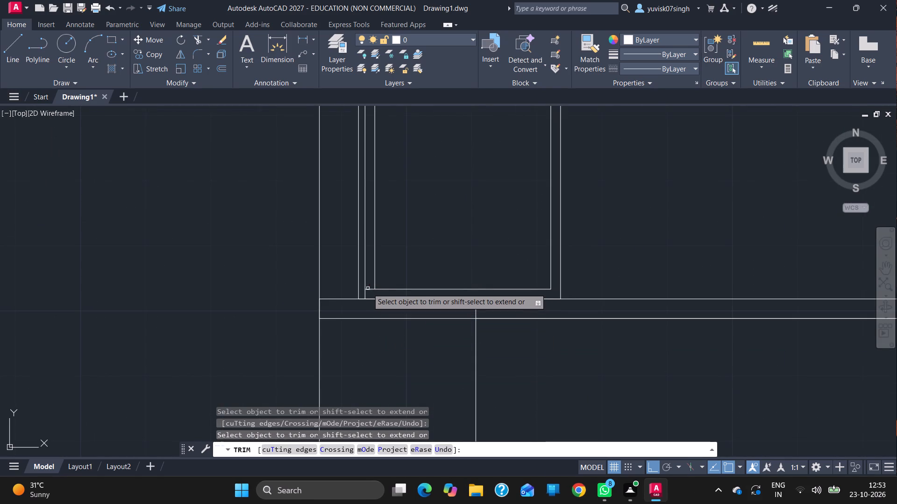
{"action": "left_click_drag", "start_coordinate": [367, 288], "coordinate": [370, 288]}
{"action": "left_click_drag", "start_coordinate": [370, 288], "coordinate": [446, 256]}
Trim the overlapping line ends at the door frame's two top corners so the inner outline meets cleanly.
{"action": "scroll", "coordinate": [446, 256], "scroll_direction": "down", "scroll_amount": 4, "text": "ctrl"}
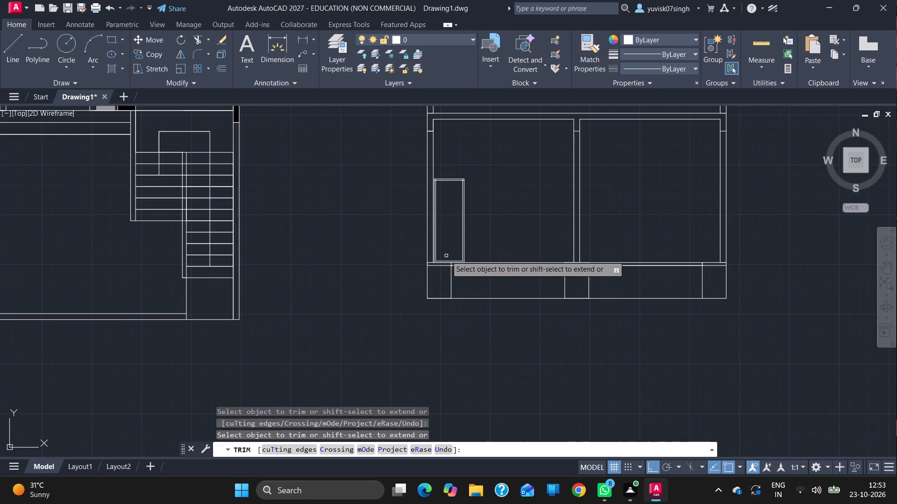
{"action": "scroll", "coordinate": [450, 175], "scroll_direction": "up", "scroll_amount": 5, "text": "ctrl"}
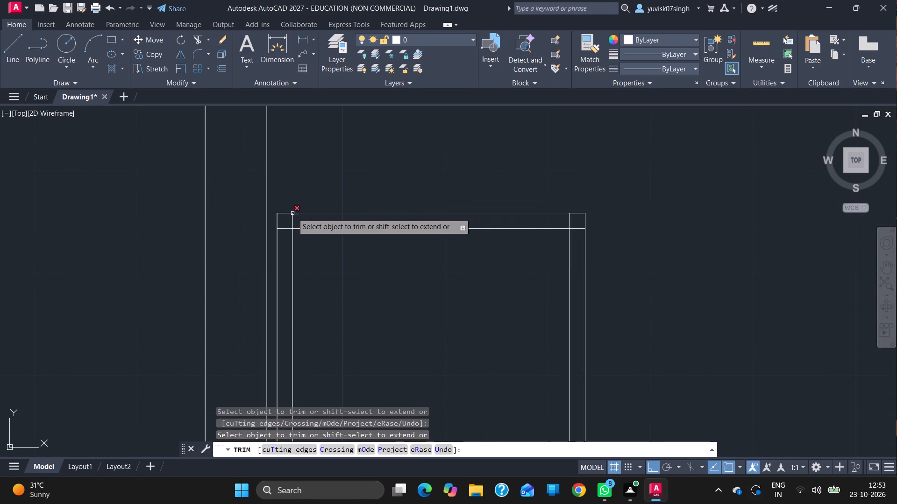
{"action": "left_click", "coordinate": [292, 218]}
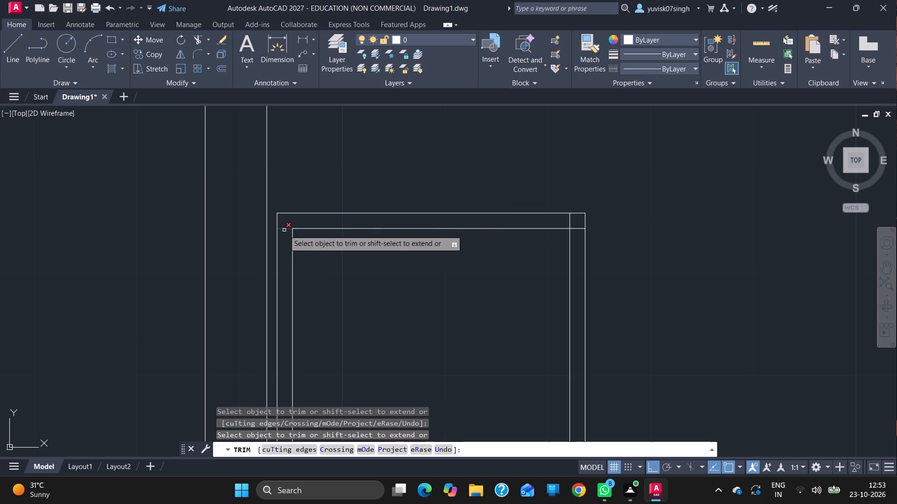
{"action": "left_click", "coordinate": [284, 230]}
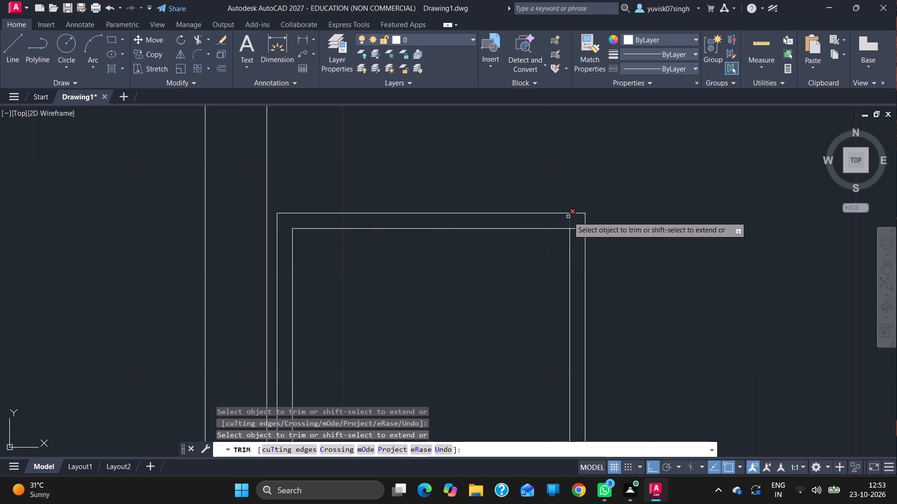
{"action": "left_click", "coordinate": [568, 217]}
{"action": "left_click", "coordinate": [579, 230]}
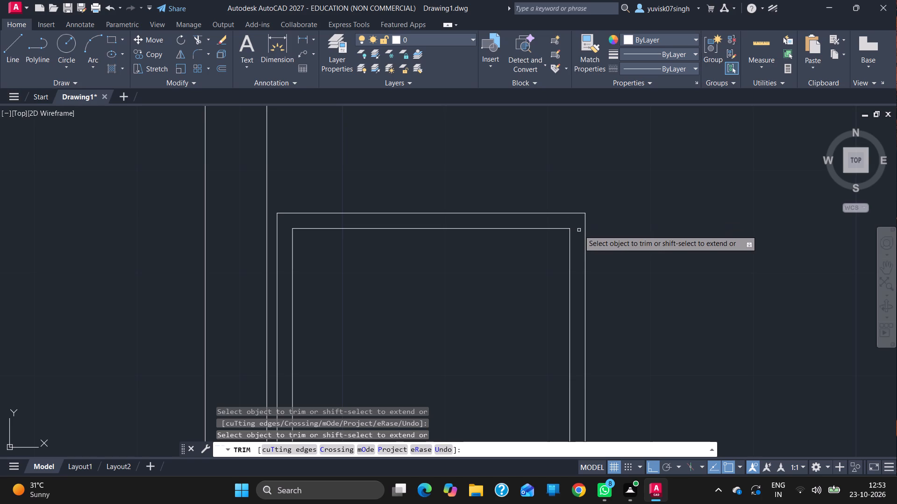
Start a new line in the elevation, with the whole elevation in view.
{"action": "scroll", "coordinate": [634, 242], "scroll_direction": "down", "scroll_amount": 3, "text": "ctrl"}
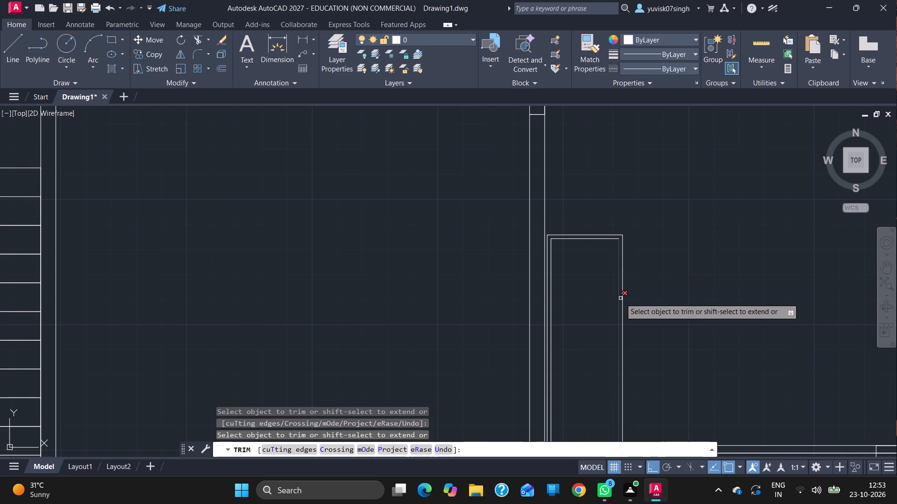
{"action": "scroll", "coordinate": [693, 274], "scroll_direction": "down", "scroll_amount": 2, "text": "ctrl"}
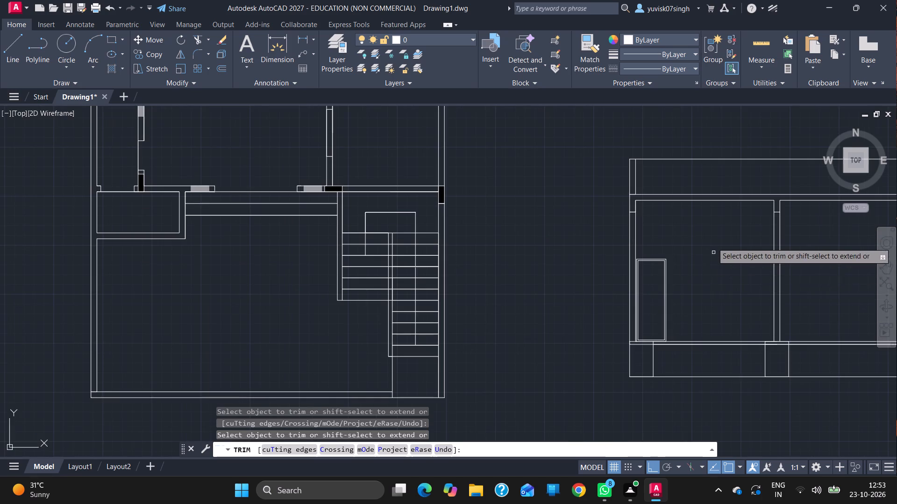
{"action": "left_click", "coordinate": [886, 269]}
{"action": "left_click_drag", "start_coordinate": [1, 49], "coordinate": [7, 50]}
{"action": "left_click", "coordinate": [7, 50]}
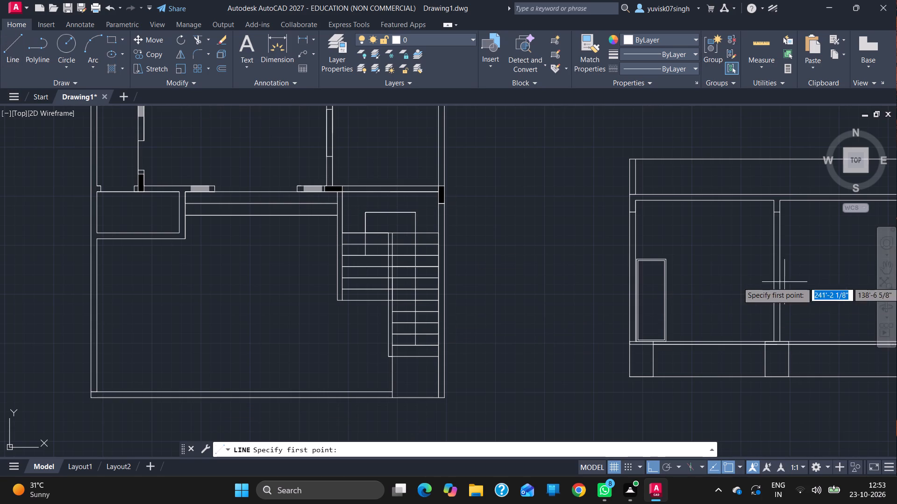
{"action": "left_click", "coordinate": [888, 265]}
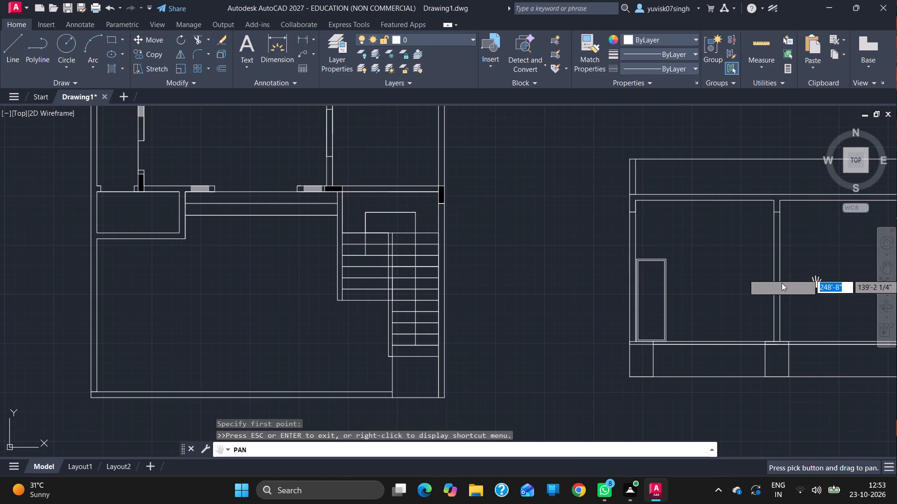
{"action": "left_click_drag", "start_coordinate": [718, 292], "coordinate": [525, 287]}
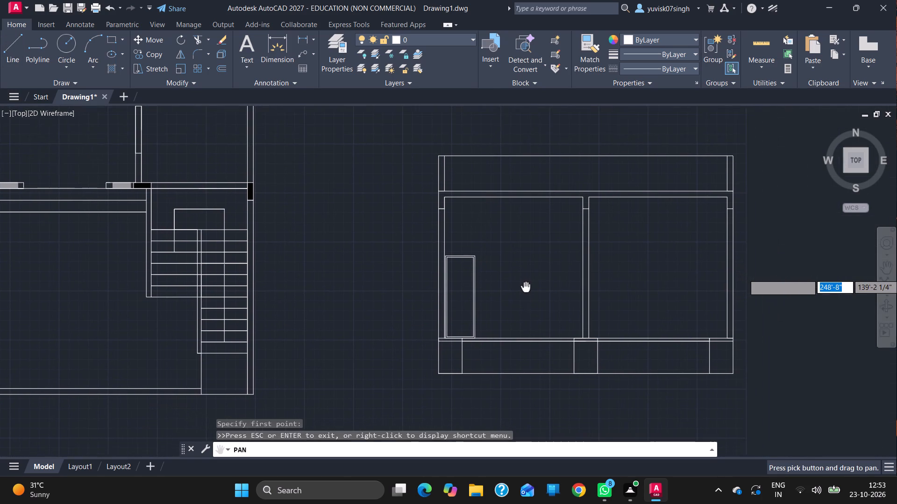
{"action": "left_click_drag", "start_coordinate": [525, 287], "coordinate": [523, 285]}
{"action": "left_click", "coordinate": [501, 296]}
{"action": "left_click_drag", "start_coordinate": [528, 302], "coordinate": [435, 314]}
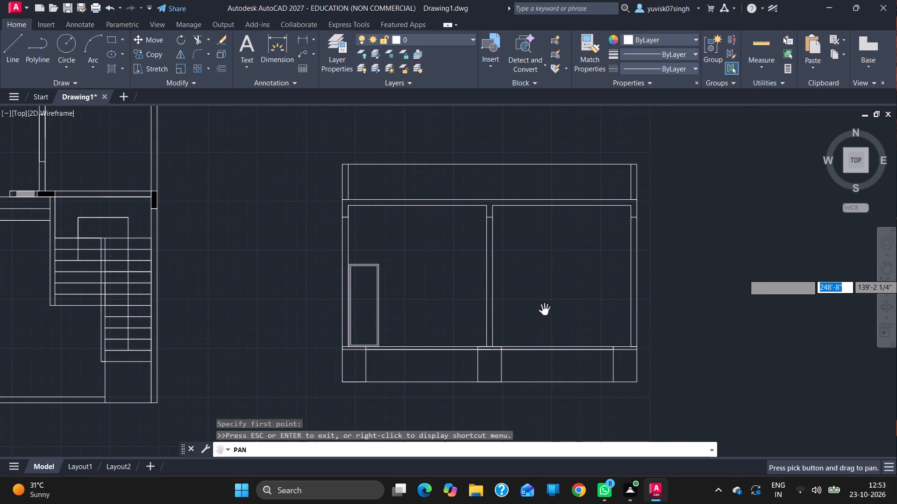
{"action": "key", "text": "Escape"}
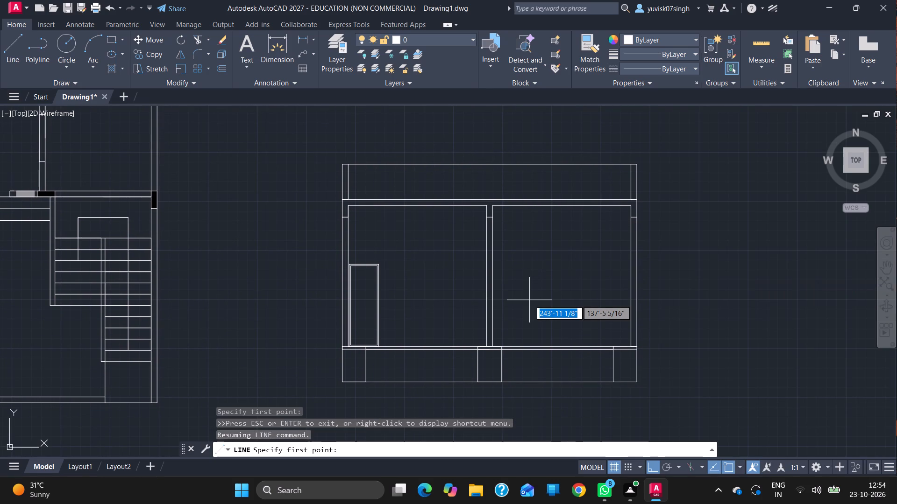
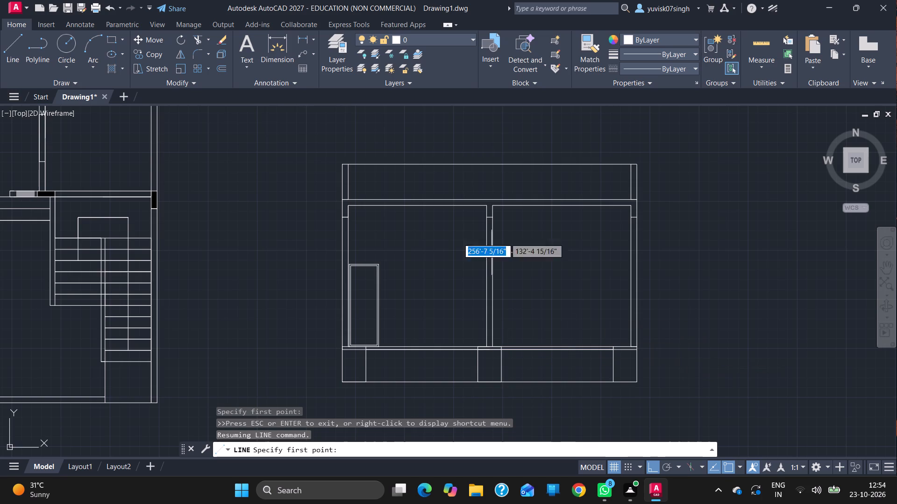
Draw a 2' wide, 7' high door outline on the elevation's base line, set 1" in from the right-hand frame's inner edge.
{"action": "left_click", "coordinate": [11, 45]}
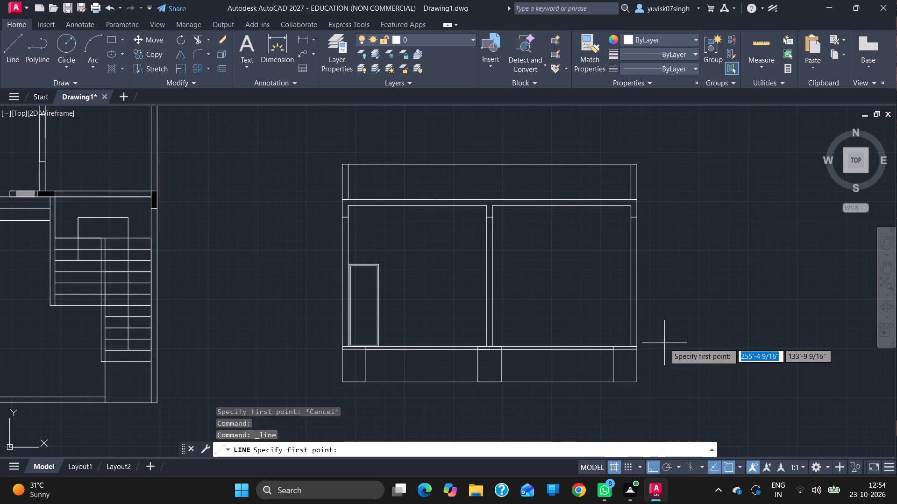
{"action": "scroll", "coordinate": [664, 343], "scroll_direction": "up", "scroll_amount": 2, "text": "ctrl"}
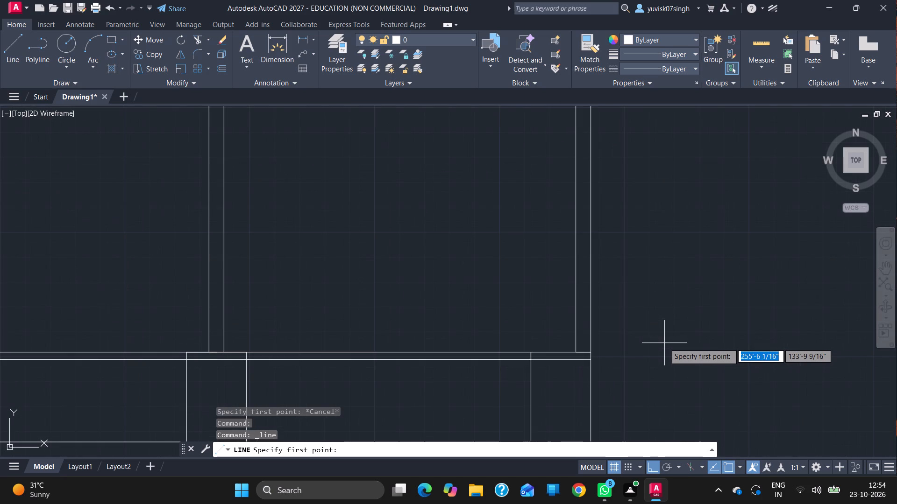
{"action": "left_click", "coordinate": [576, 349]}
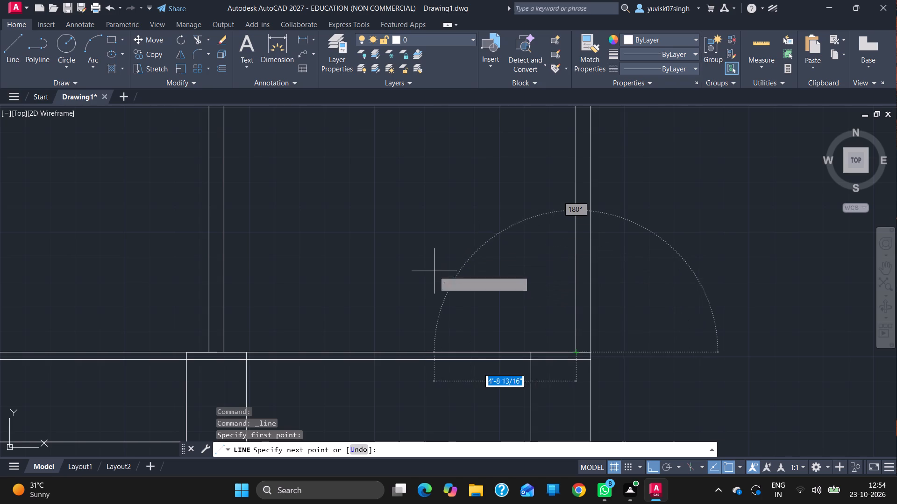
{"action": "key", "text": "1"}
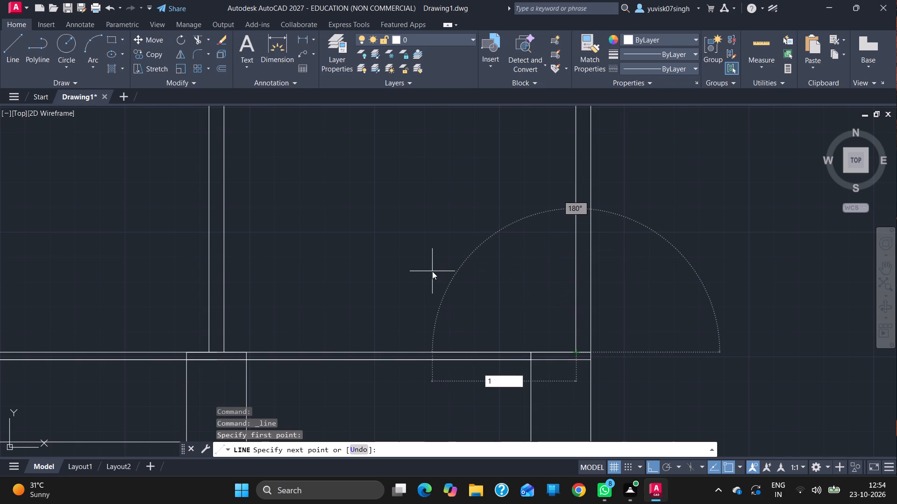
{"action": "key", "text": "Return"}
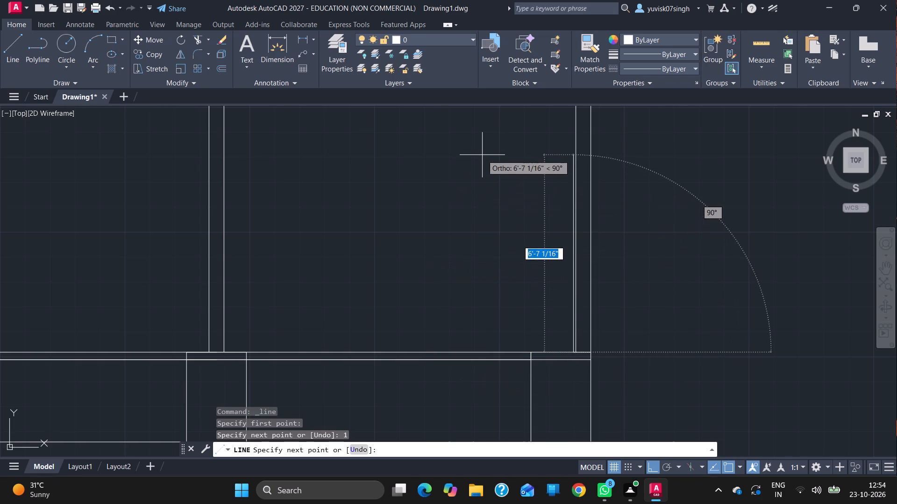
{"action": "key", "text": "7"}
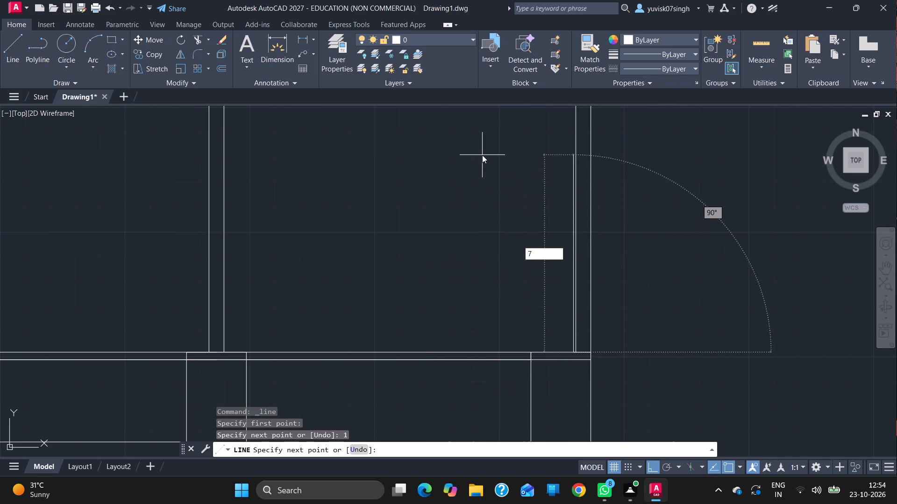
{"action": "key", "text": "apostrophe"}
{"action": "key", "text": "Return"}
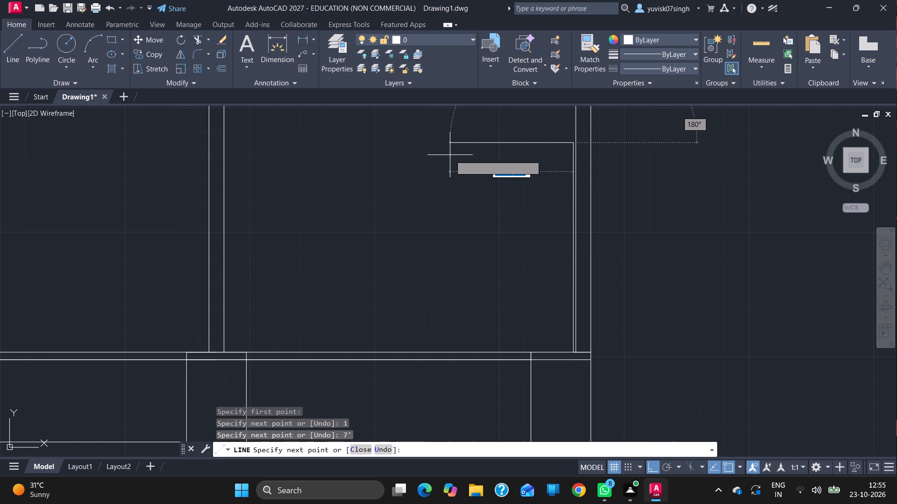
{"action": "key", "text": "2"}
{"action": "key", "text": "apostrophe"}
{"action": "key", "text": "Return"}
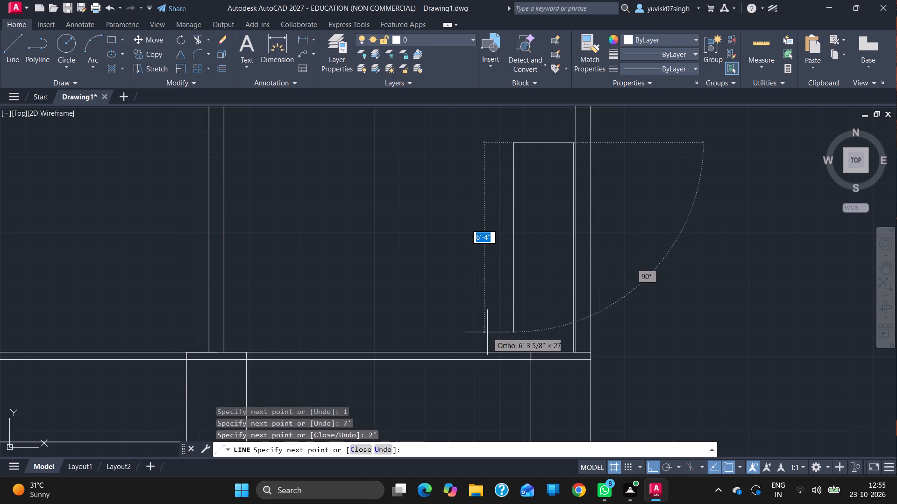
{"action": "left_click", "coordinate": [513, 351]}
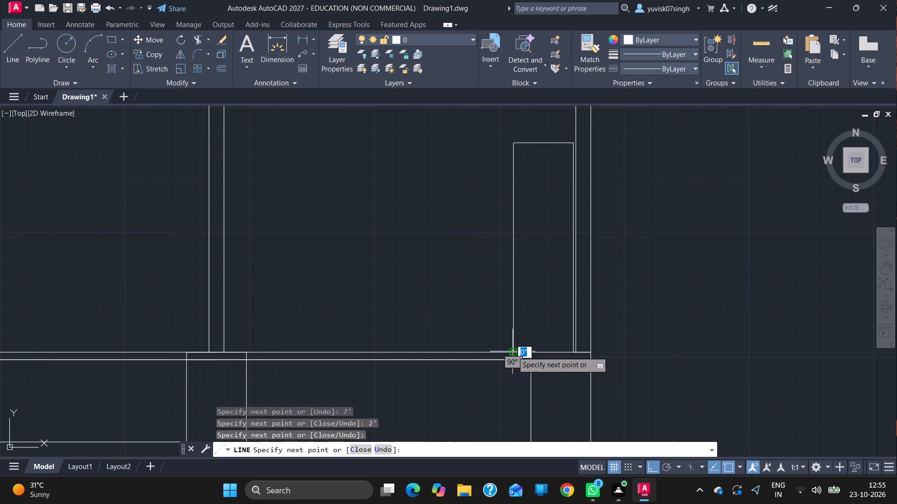
{"action": "key", "text": "Escape"}
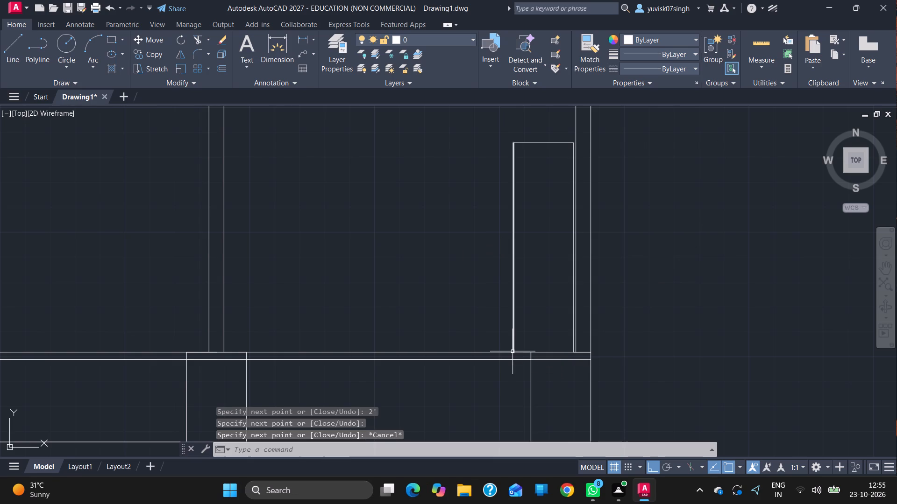
Offset the new door outline's left, top and right sides 1.5" inward.
{"action": "key", "text": "o"}
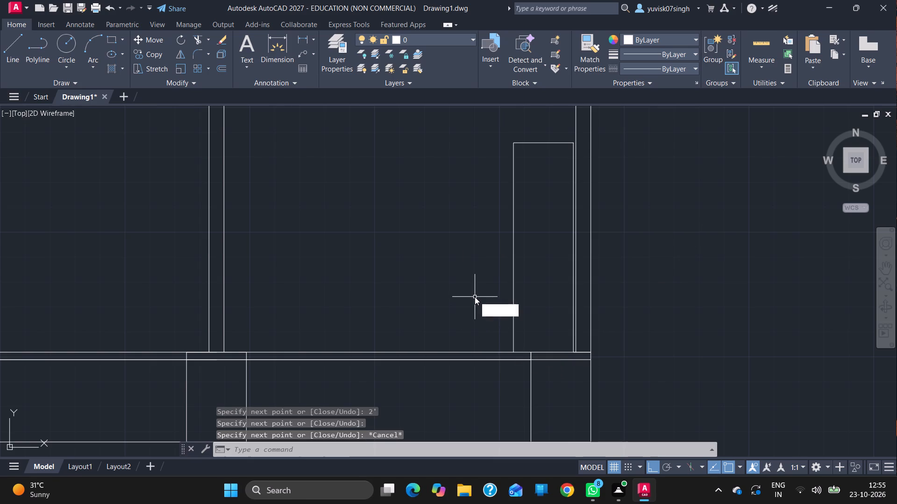
{"action": "key", "text": "Return"}
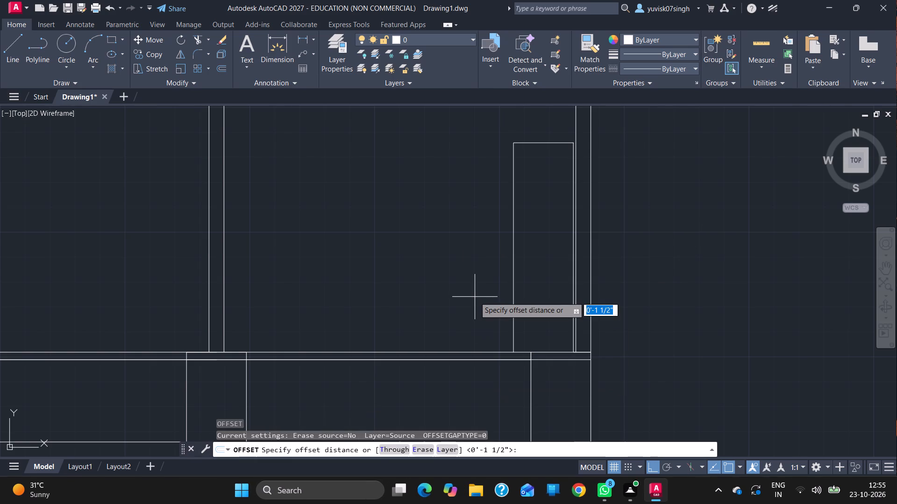
{"action": "key", "text": "Return"}
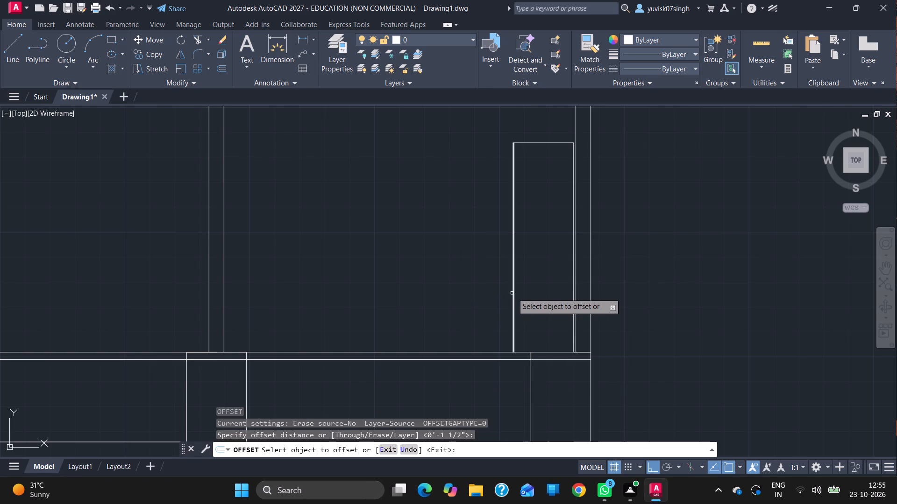
{"action": "left_click", "coordinate": [513, 293]}
{"action": "left_click_drag", "start_coordinate": [527, 289], "coordinate": [539, 131]}
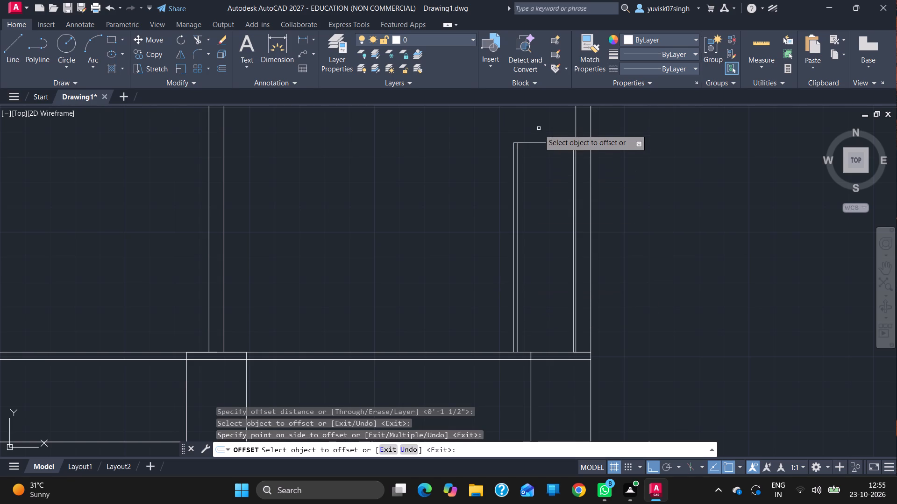
{"action": "left_click_drag", "start_coordinate": [539, 131], "coordinate": [531, 142]}
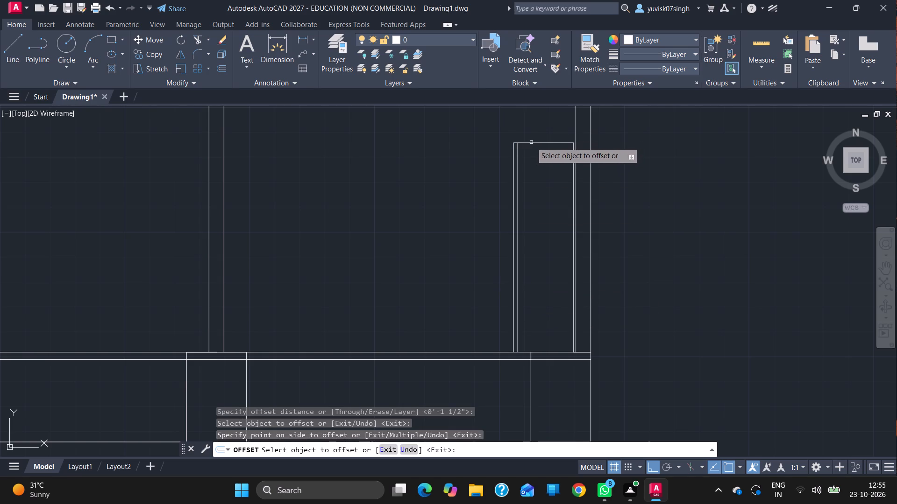
{"action": "left_click", "coordinate": [531, 142]}
{"action": "left_click_drag", "start_coordinate": [530, 160], "coordinate": [568, 171]}
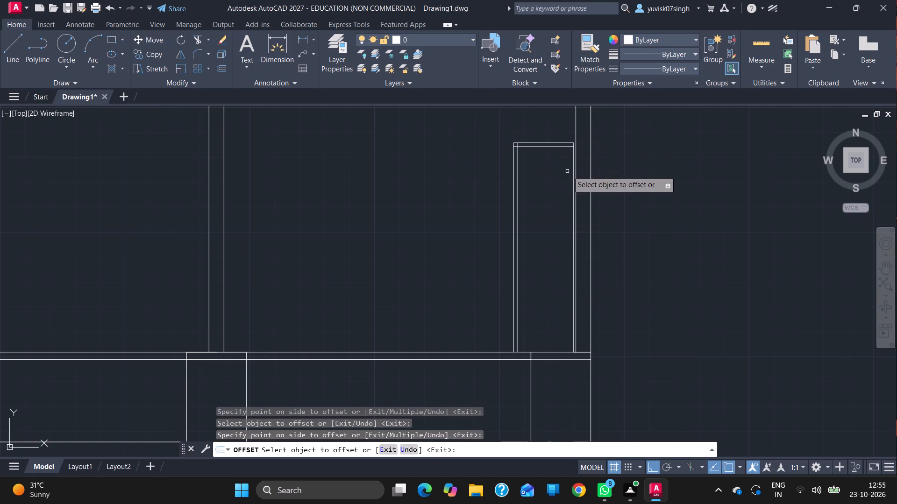
{"action": "left_click_drag", "start_coordinate": [568, 171], "coordinate": [573, 166]}
{"action": "left_click_drag", "start_coordinate": [573, 166], "coordinate": [561, 167]}
{"action": "left_click", "coordinate": [561, 167]}
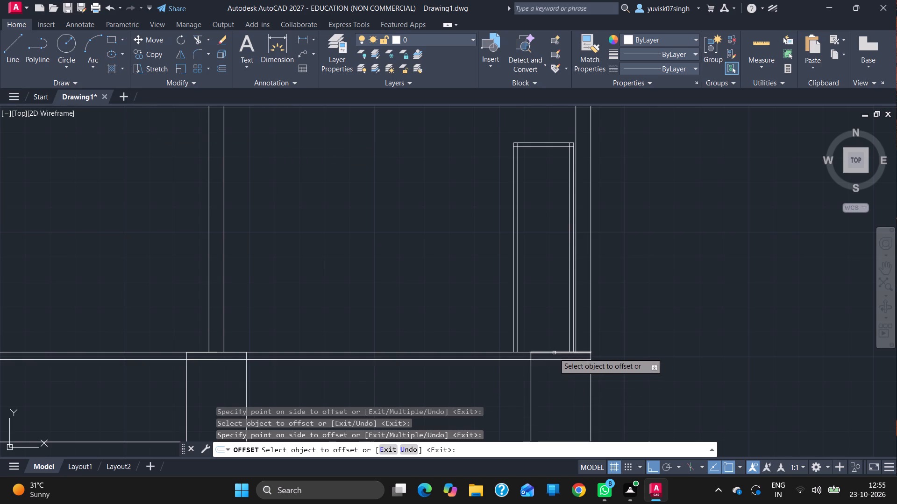
Draw a line along the base between the bottom ends of the new door's two inner side lines.
{"action": "left_click", "coordinate": [10, 62]}
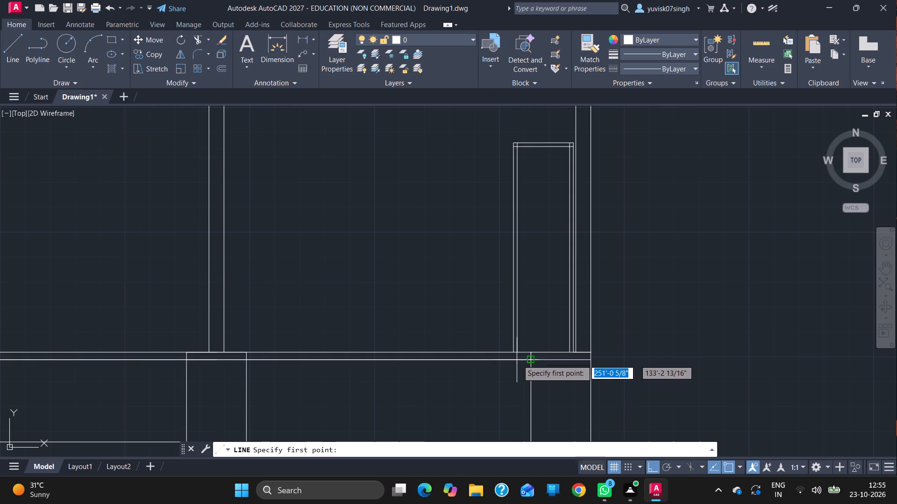
{"action": "left_click_drag", "start_coordinate": [519, 353], "coordinate": [558, 356]}
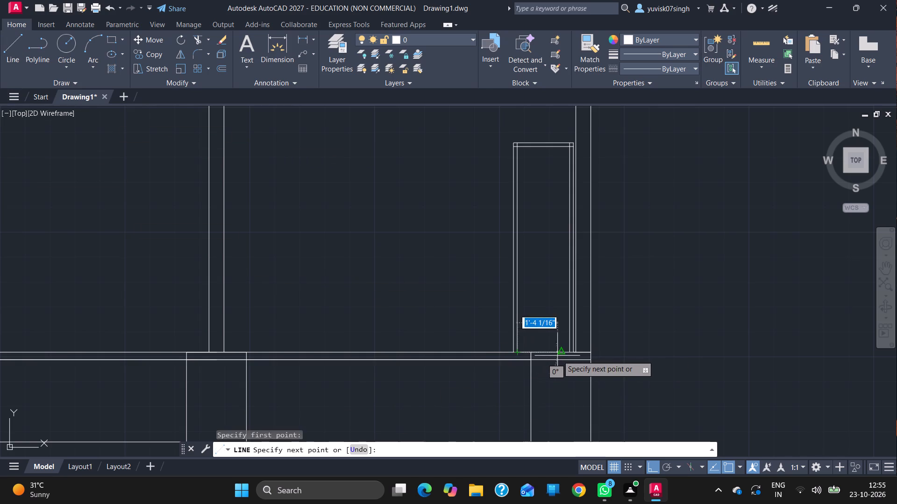
{"action": "left_click_drag", "start_coordinate": [558, 356], "coordinate": [570, 354]}
{"action": "left_click", "coordinate": [570, 354]}
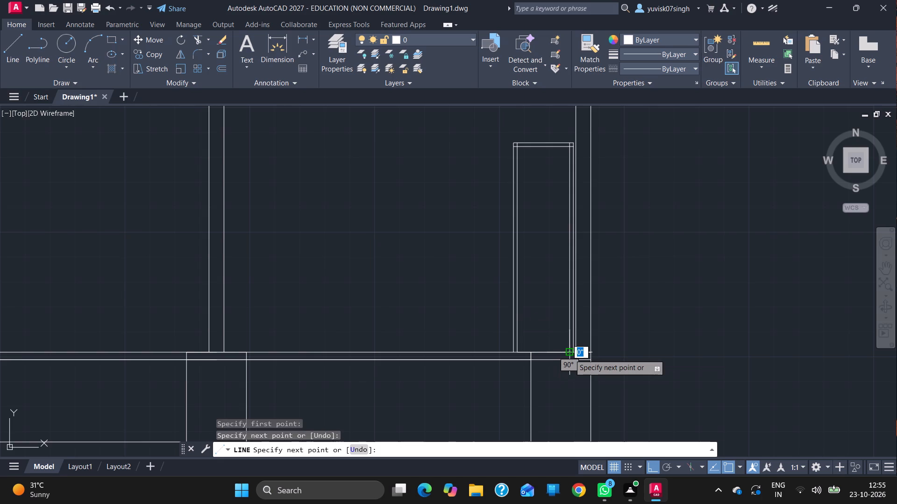
{"action": "key", "text": "Escape"}
Offset the new door's bottom line 1.5" upward to form the frame's bottom rail.
{"action": "key", "text": "o"}
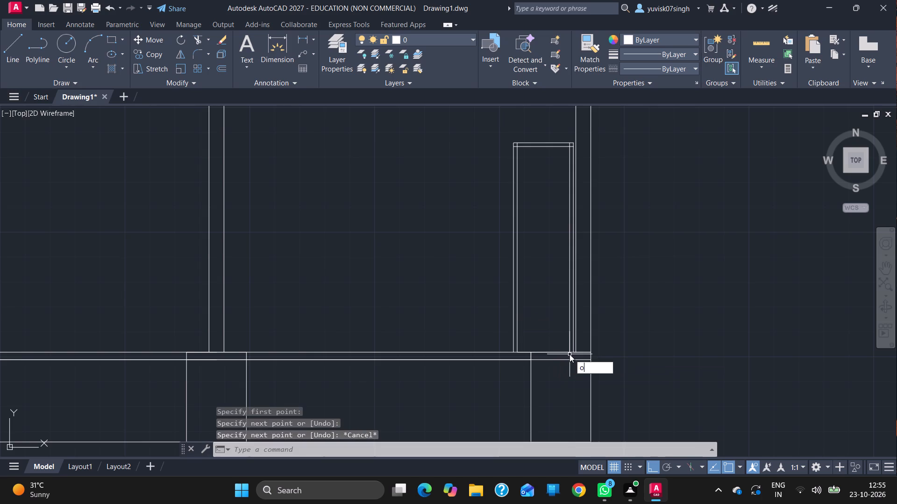
{"action": "key", "text": "Return"}
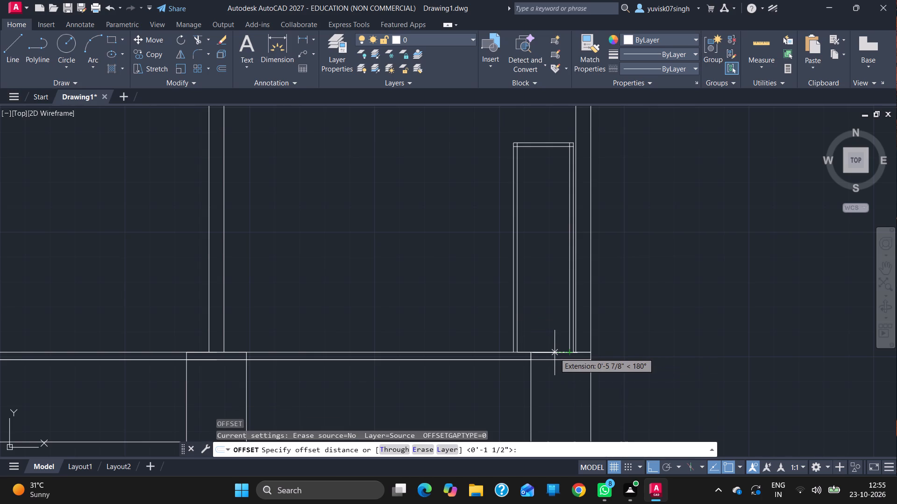
{"action": "key", "text": "Return"}
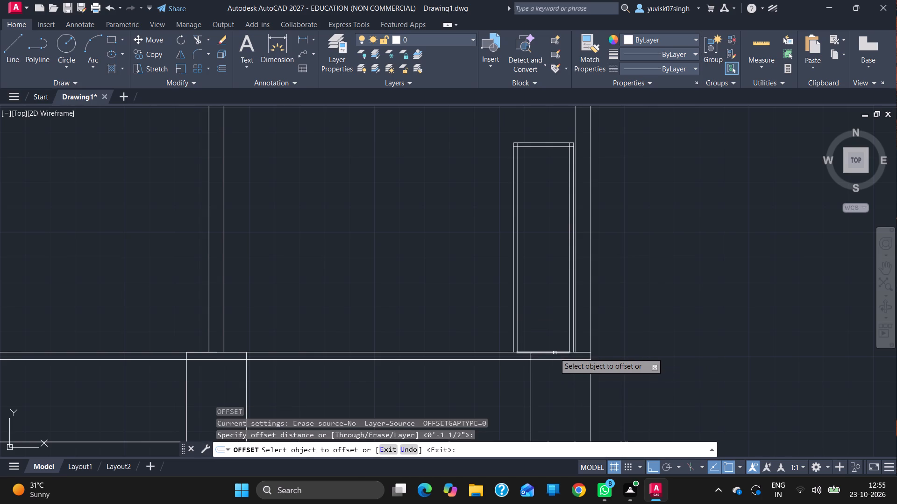
{"action": "left_click_drag", "start_coordinate": [555, 353], "coordinate": [557, 312]}
{"action": "left_click", "coordinate": [557, 312]}
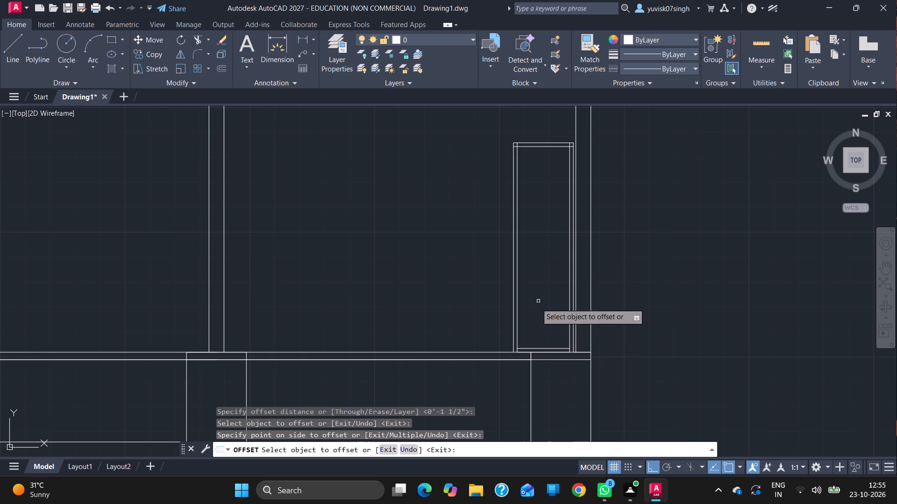
{"action": "type", "text": "tr"}
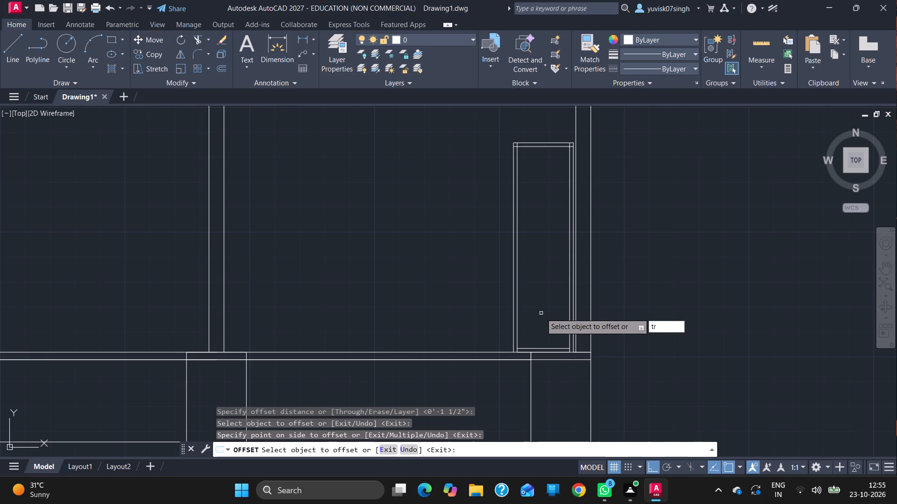
{"action": "key", "text": "Escape"}
Trim the inner side lines below the bottom rail at both lower corners of the right-hand door frame.
{"action": "type", "text": "tr"}
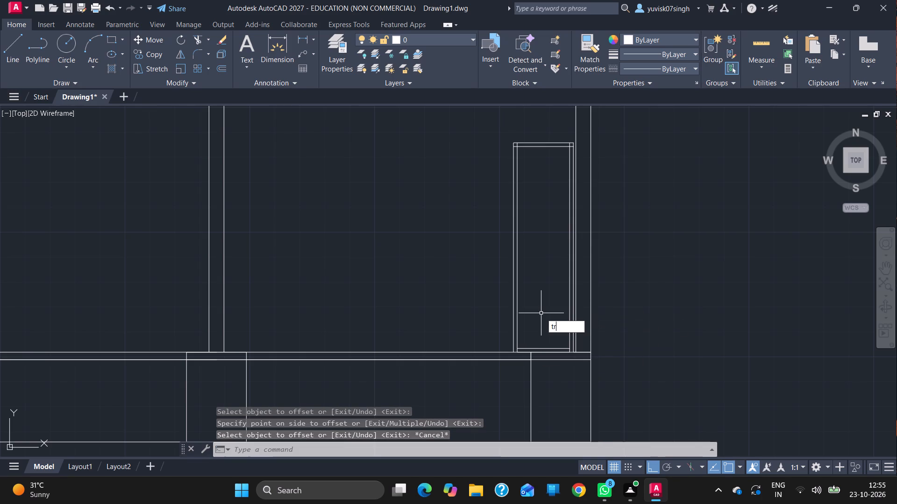
{"action": "key", "text": "Return"}
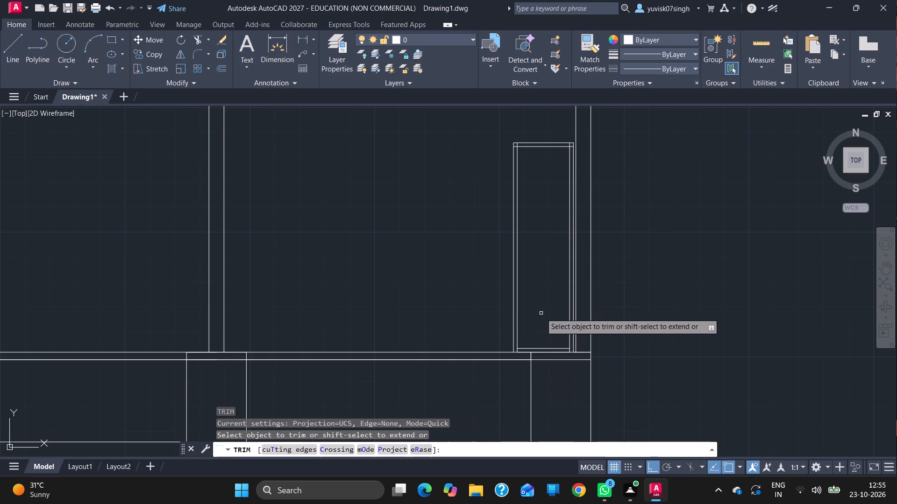
{"action": "scroll", "coordinate": [541, 313], "scroll_direction": "up", "scroll_amount": 1, "text": "ctrl"}
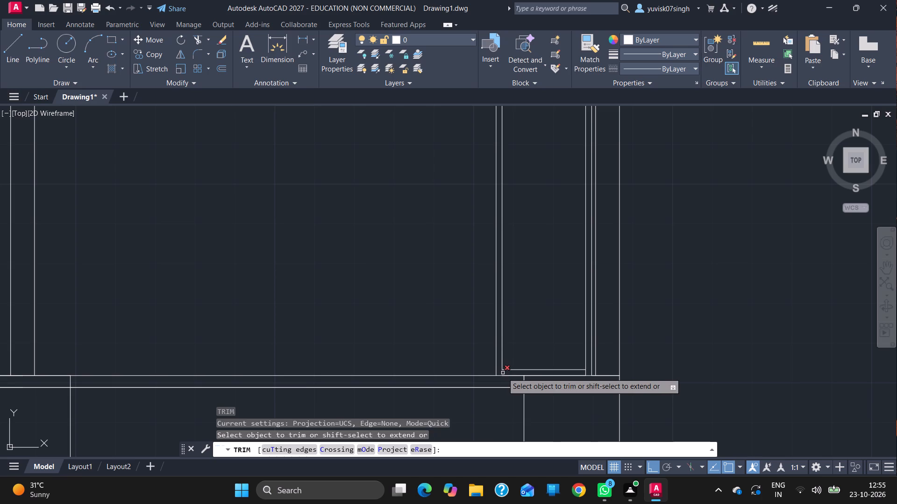
{"action": "left_click", "coordinate": [503, 373]}
{"action": "left_click", "coordinate": [584, 373]}
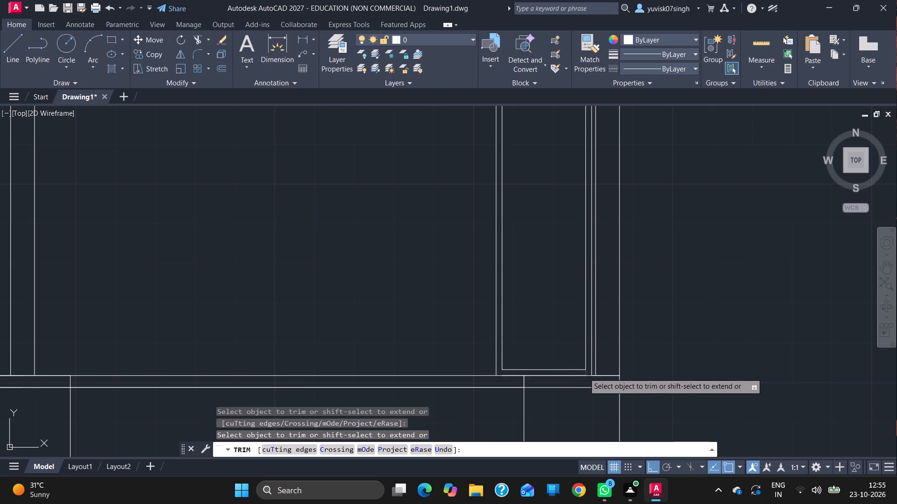
Trim the overlapping line ends at both top corners of the right-hand door frame's inner outline.
{"action": "scroll", "coordinate": [552, 338], "scroll_direction": "down", "scroll_amount": 2, "text": "ctrl"}
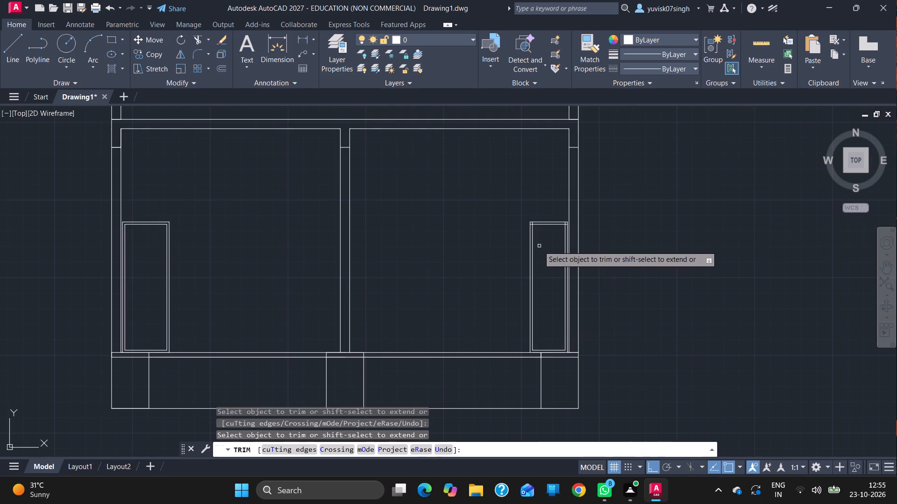
{"action": "scroll", "coordinate": [536, 238], "scroll_direction": "up", "scroll_amount": 2, "text": "ctrl"}
{"action": "left_click", "coordinate": [524, 201]}
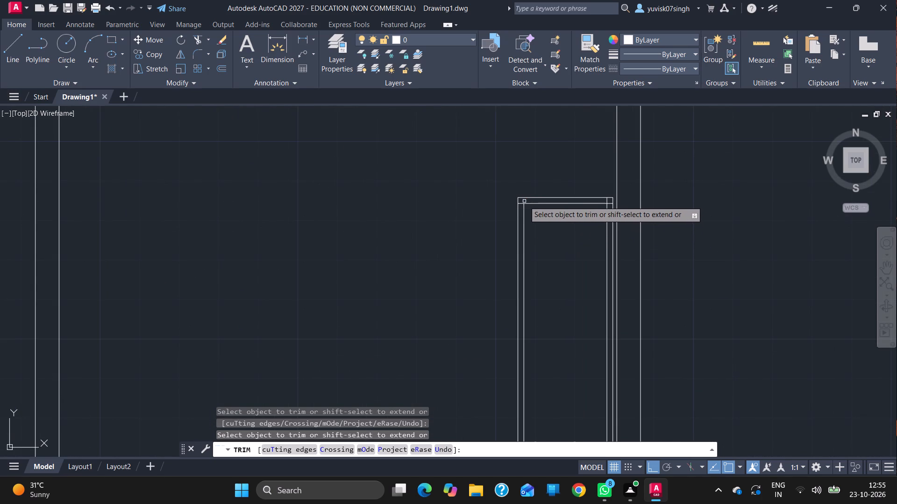
{"action": "left_click", "coordinate": [520, 204]}
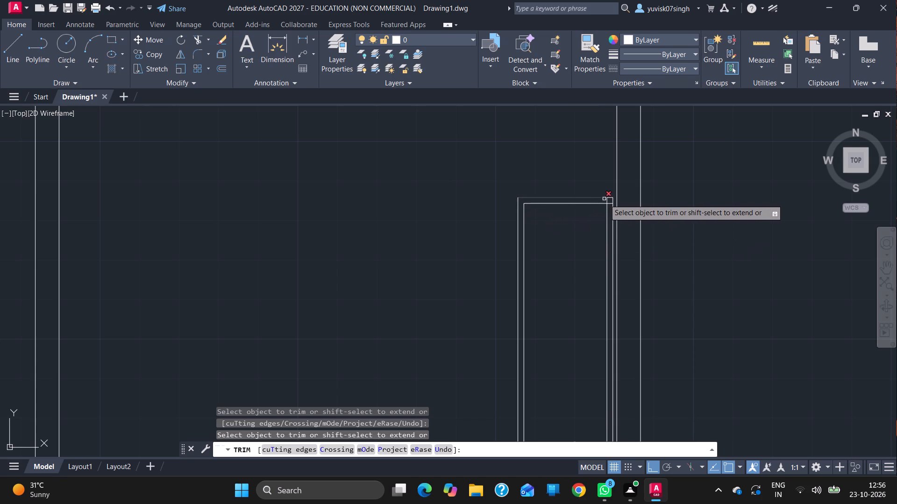
{"action": "left_click", "coordinate": [606, 200]}
{"action": "left_click", "coordinate": [609, 203]}
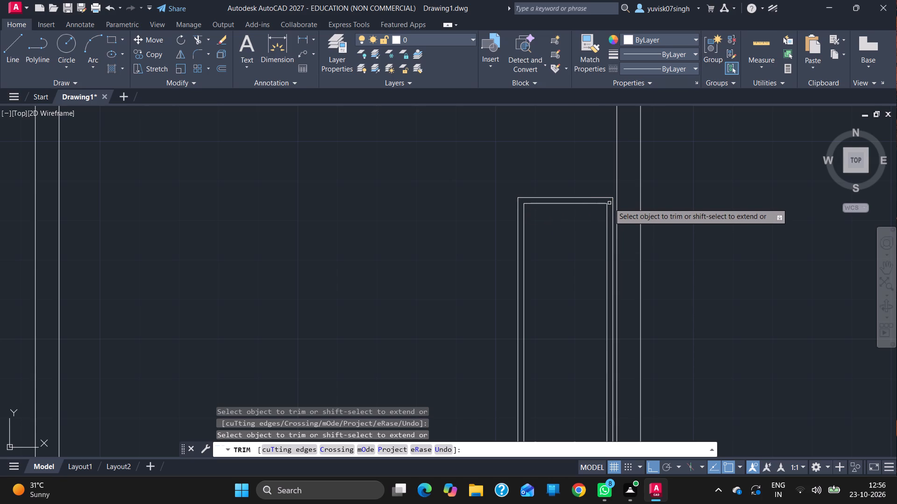
{"action": "key", "text": "Escape"}
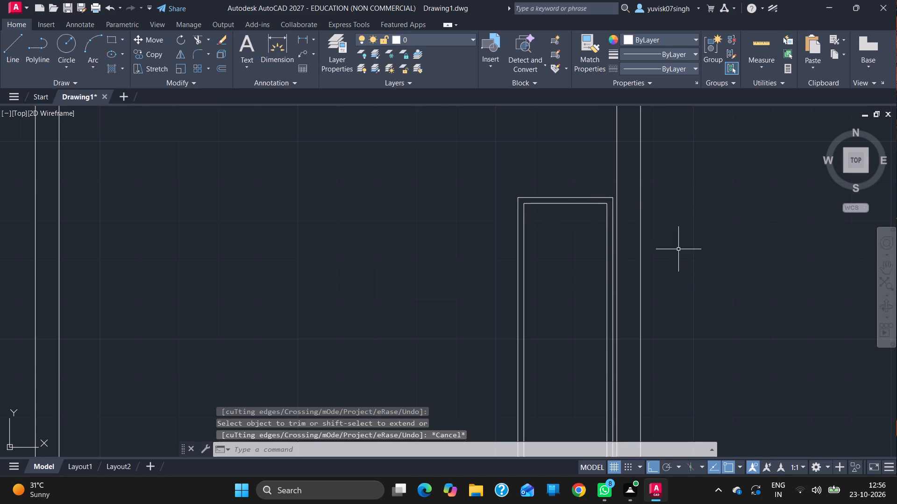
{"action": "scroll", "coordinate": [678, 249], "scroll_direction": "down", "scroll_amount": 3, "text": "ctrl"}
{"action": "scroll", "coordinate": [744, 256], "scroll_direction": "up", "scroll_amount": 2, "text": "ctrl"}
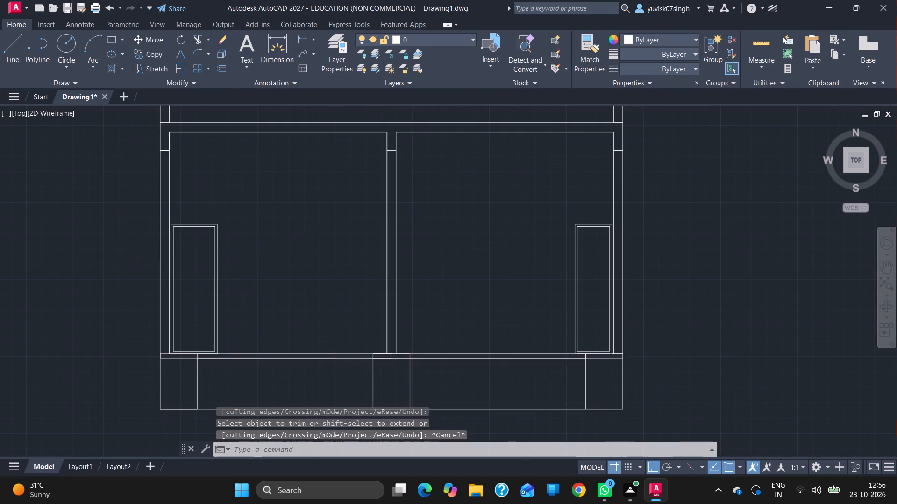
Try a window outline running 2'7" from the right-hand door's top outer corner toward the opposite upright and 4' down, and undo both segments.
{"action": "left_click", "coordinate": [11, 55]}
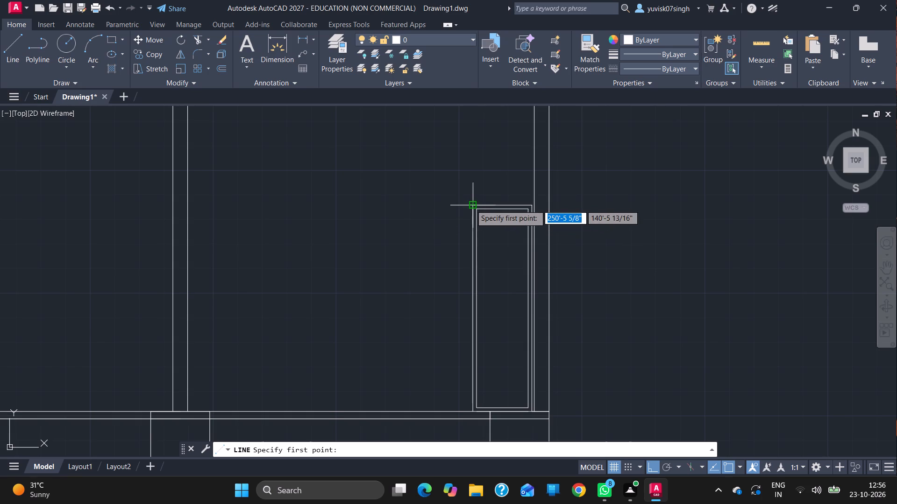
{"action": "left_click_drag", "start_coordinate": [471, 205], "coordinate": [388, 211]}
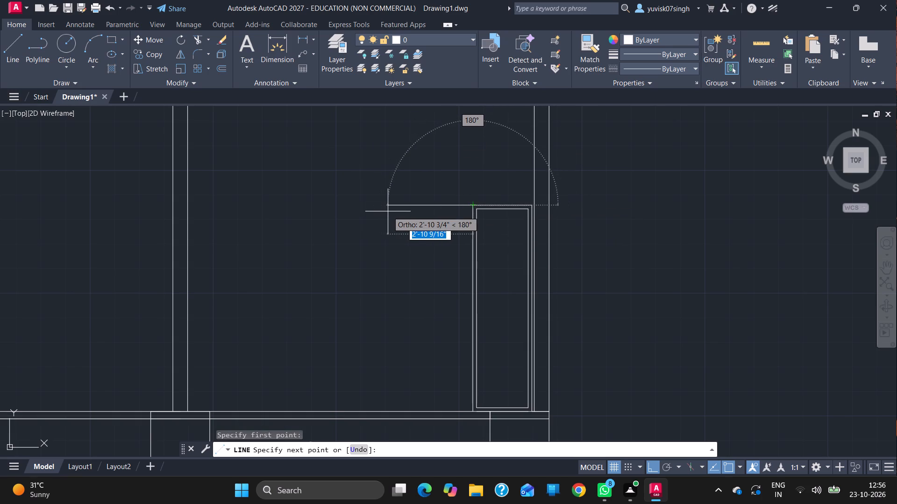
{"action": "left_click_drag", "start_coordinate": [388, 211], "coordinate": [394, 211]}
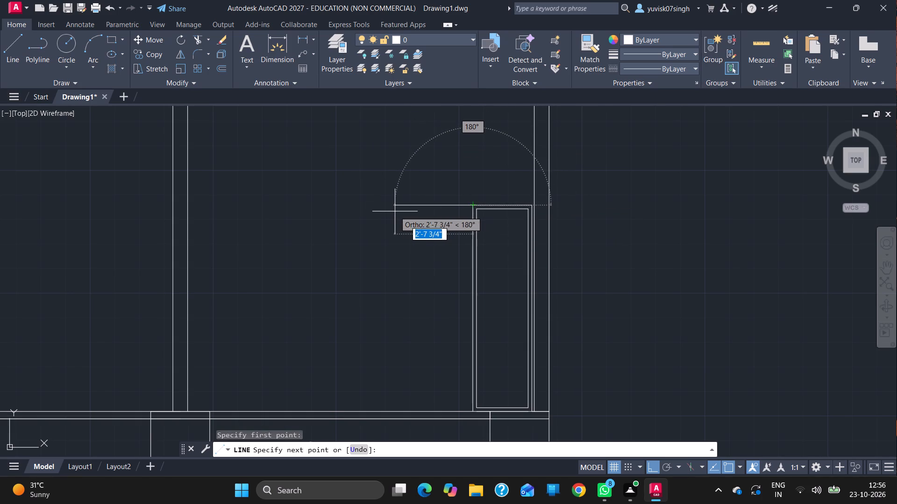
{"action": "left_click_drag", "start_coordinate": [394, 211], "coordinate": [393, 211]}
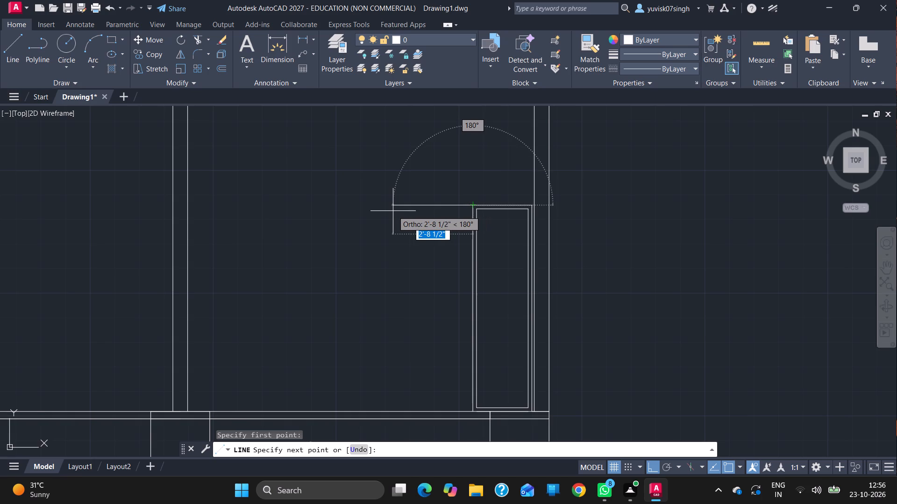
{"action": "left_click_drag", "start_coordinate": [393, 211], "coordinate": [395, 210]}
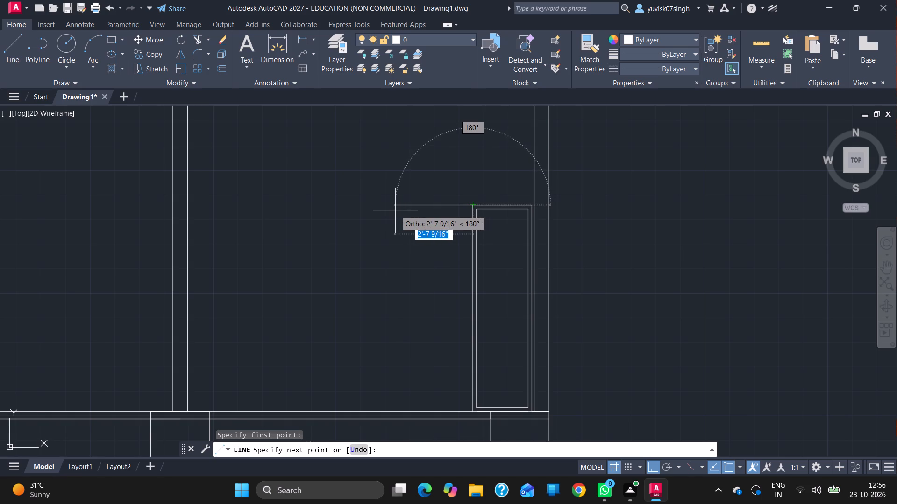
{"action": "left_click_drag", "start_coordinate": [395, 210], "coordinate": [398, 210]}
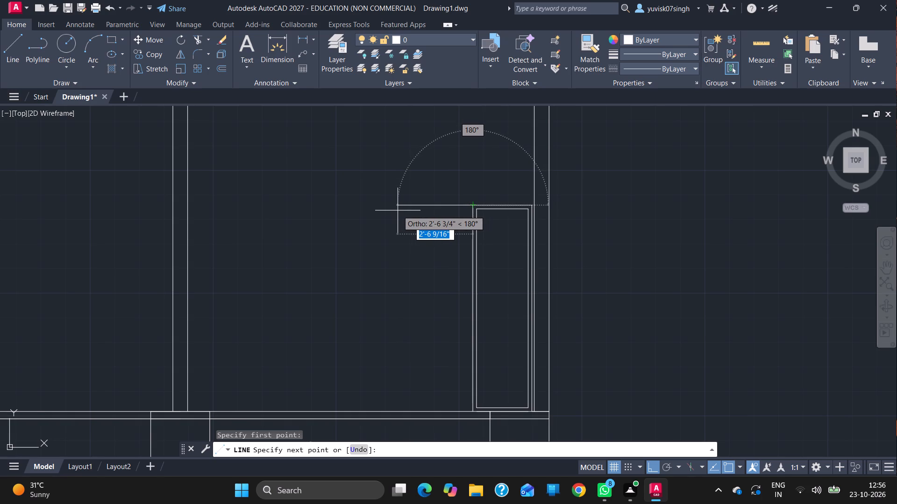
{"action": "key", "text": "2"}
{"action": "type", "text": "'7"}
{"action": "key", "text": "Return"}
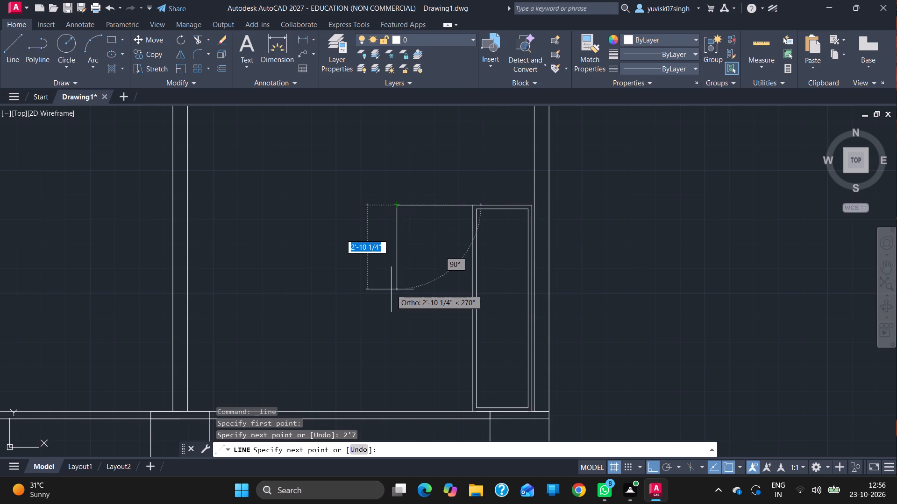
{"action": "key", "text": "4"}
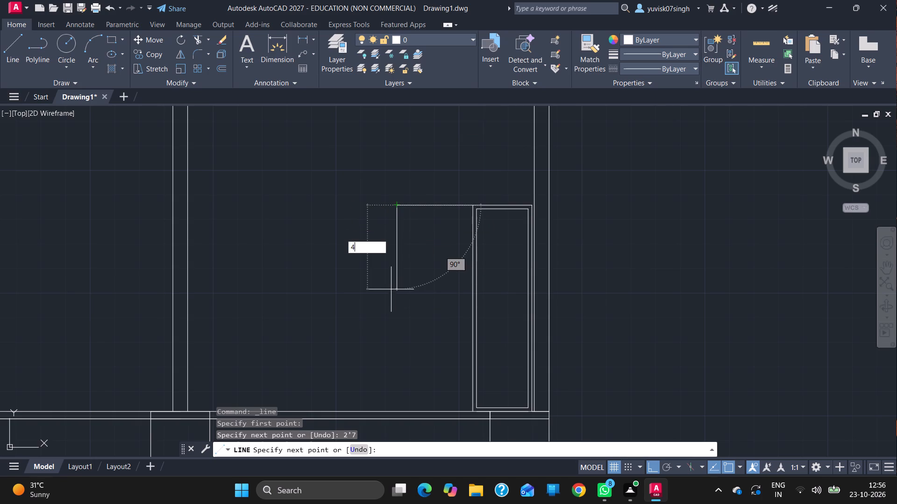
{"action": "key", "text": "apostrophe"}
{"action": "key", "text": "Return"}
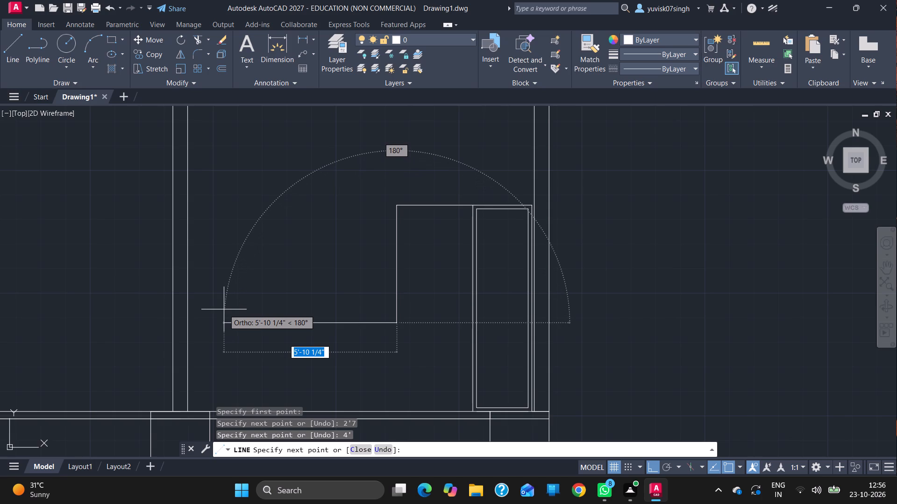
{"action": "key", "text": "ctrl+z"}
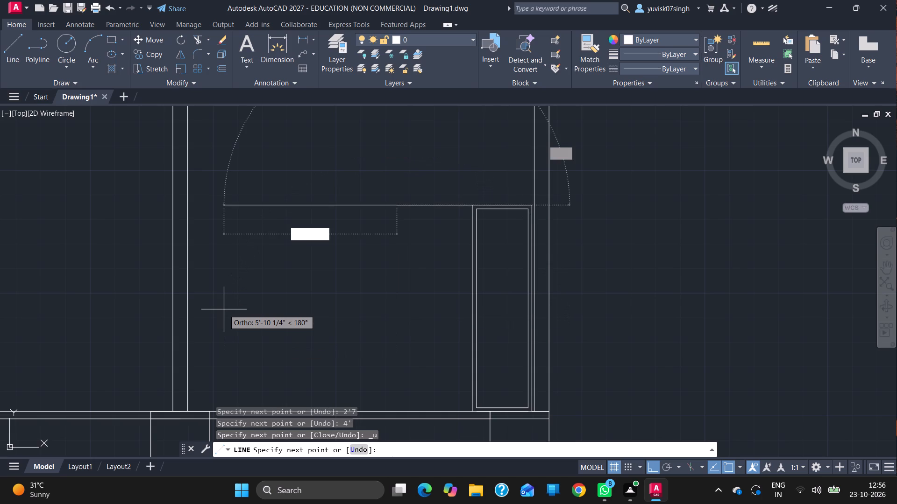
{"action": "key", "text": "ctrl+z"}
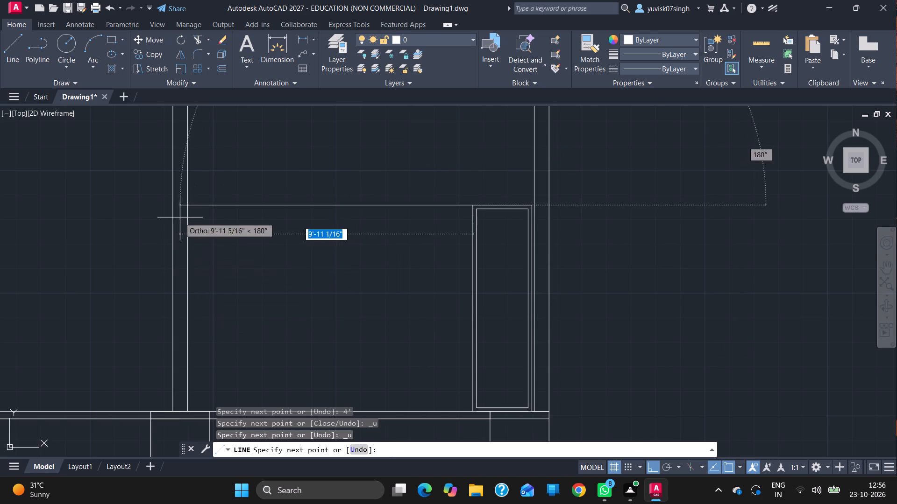
Draw a horizontal guide line from the door's top outer corner to the inner face of the opposite upright.
{"action": "left_click", "coordinate": [187, 207]}
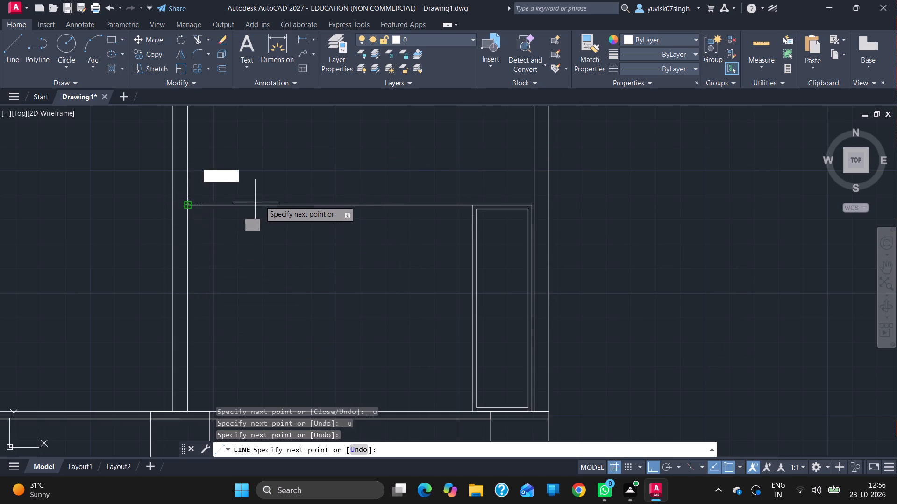
From the guide line's midpoint, draw a window outline: 3' away from the door, 4' down, 6' across and back up to the guide line.
{"action": "left_click_drag", "start_coordinate": [331, 203], "coordinate": [258, 203]}
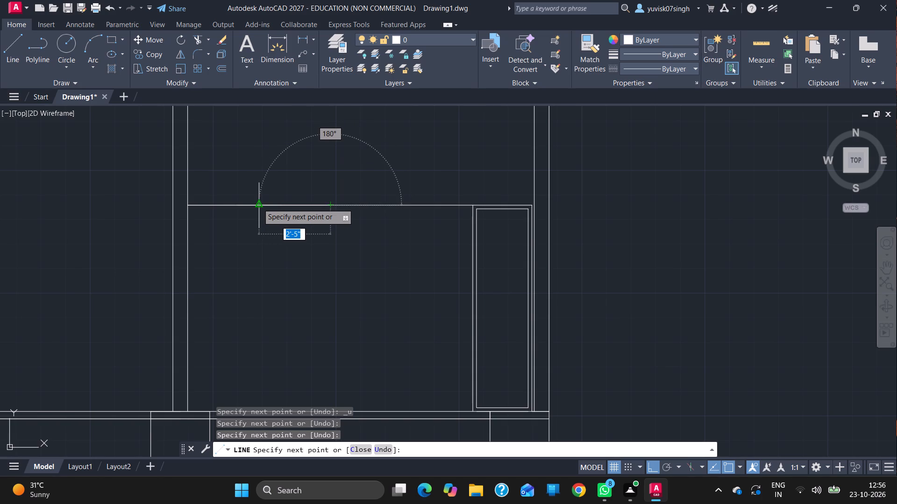
{"action": "left_click_drag", "start_coordinate": [258, 203], "coordinate": [256, 203]}
{"action": "type", "text": "2'"}
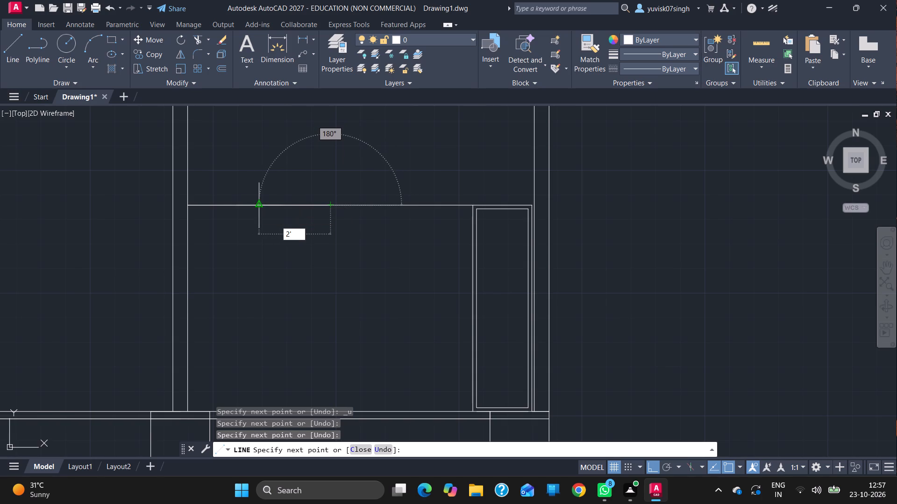
{"action": "key", "text": "BackSpace"}
{"action": "key", "text": "BackSpace"}
{"action": "type", "text": "3'"}
{"action": "key", "text": "Return"}
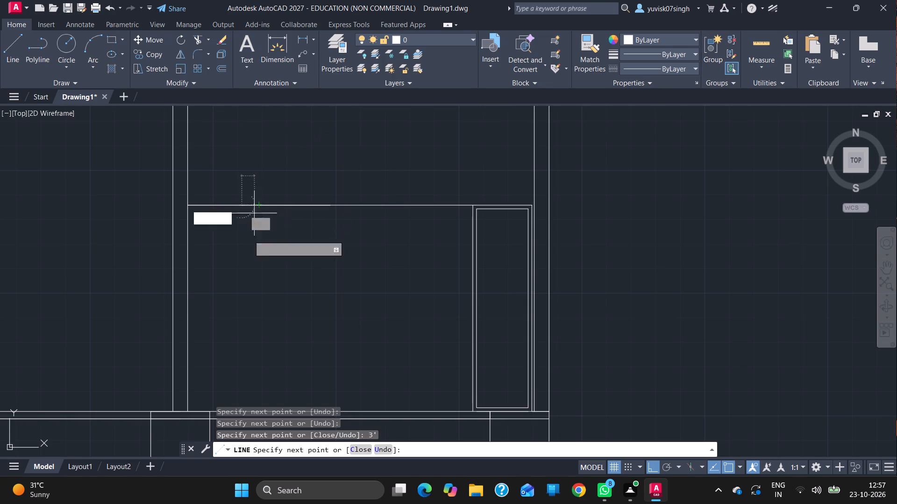
{"action": "type", "text": "4'"}
{"action": "key", "text": "Return"}
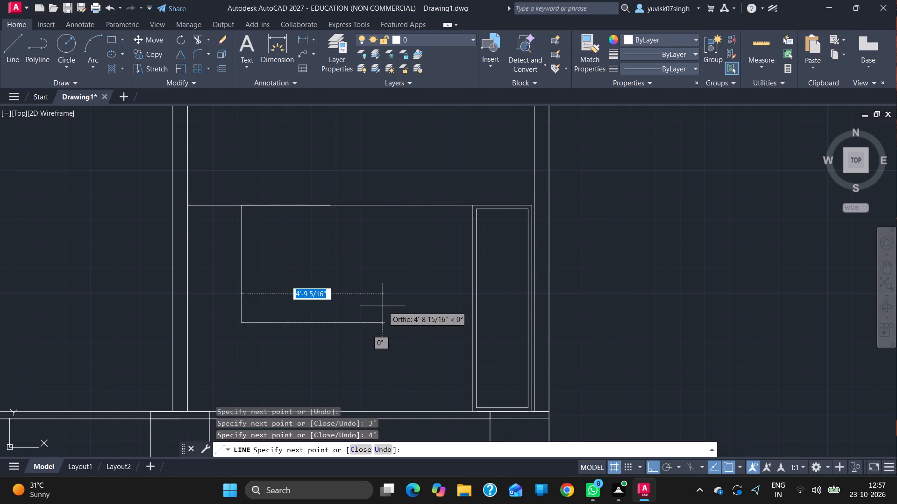
{"action": "type", "text": "6'"}
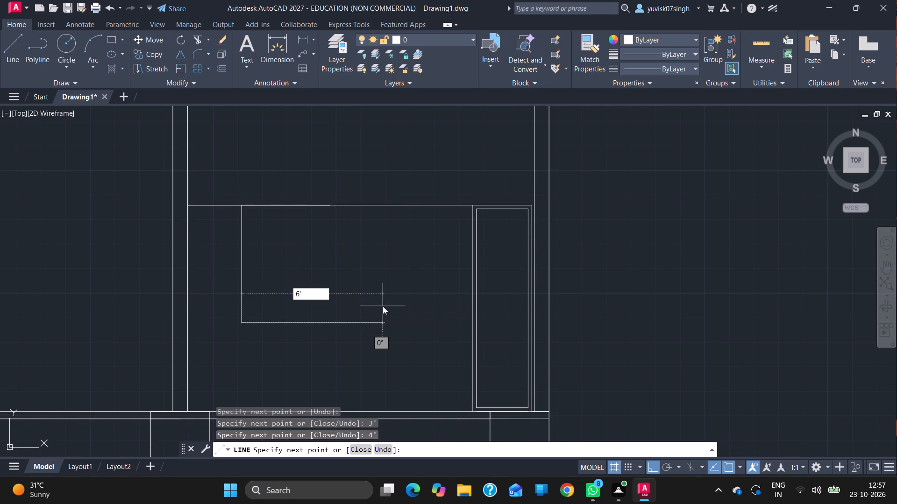
{"action": "key", "text": "Return"}
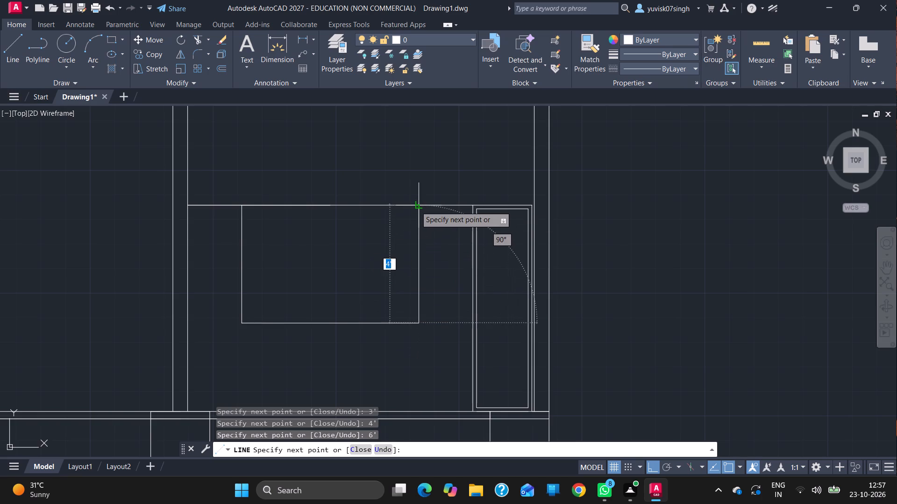
{"action": "left_click", "coordinate": [416, 206]}
{"action": "key", "text": "Escape"}
Trim the guide line on both sides of the window outline and remove its overlapping pieces along the window's top edge.
{"action": "type", "text": "tr"}
{"action": "key", "text": "Return"}
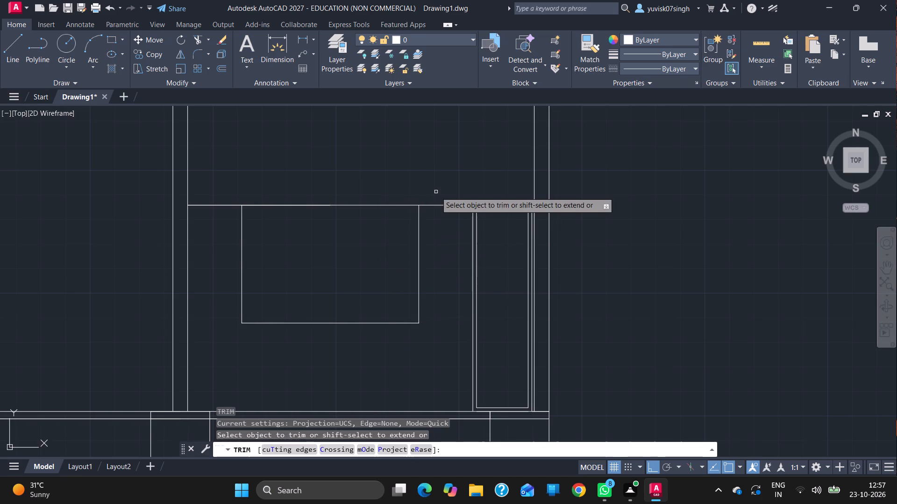
{"action": "left_click", "coordinate": [437, 207]}
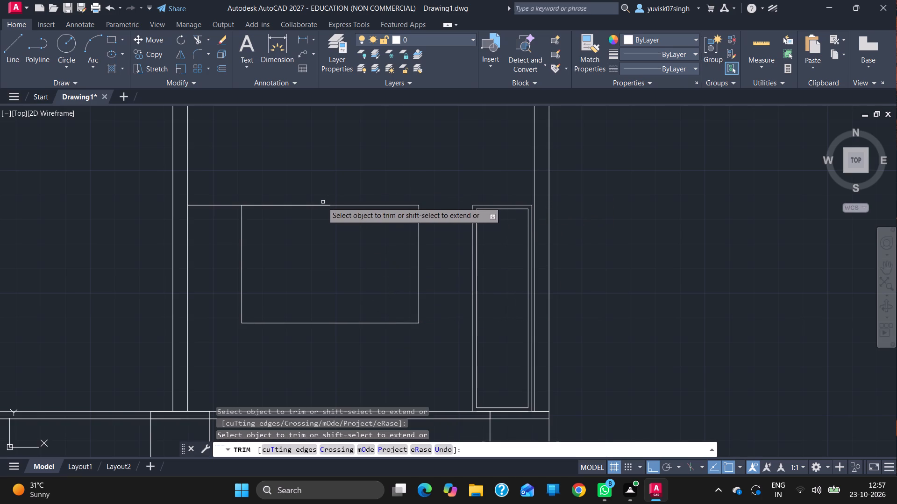
{"action": "left_click", "coordinate": [317, 204]}
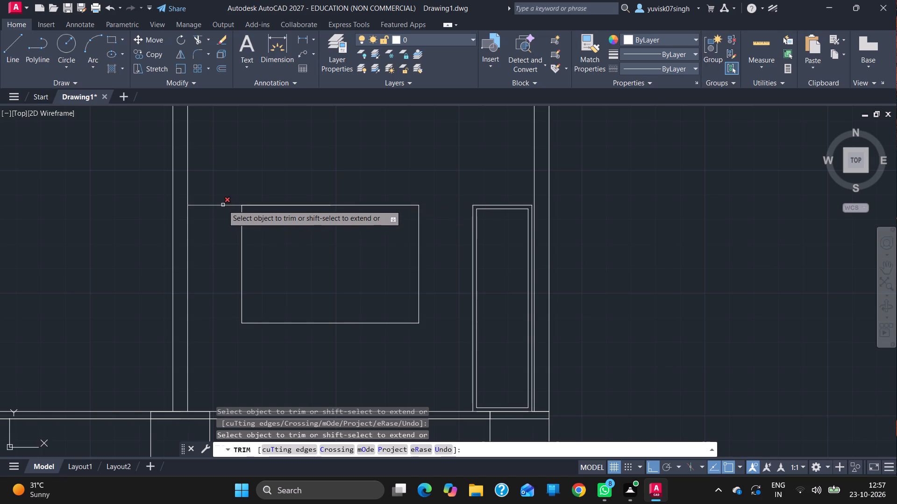
{"action": "left_click", "coordinate": [223, 205]}
{"action": "left_click", "coordinate": [225, 205]}
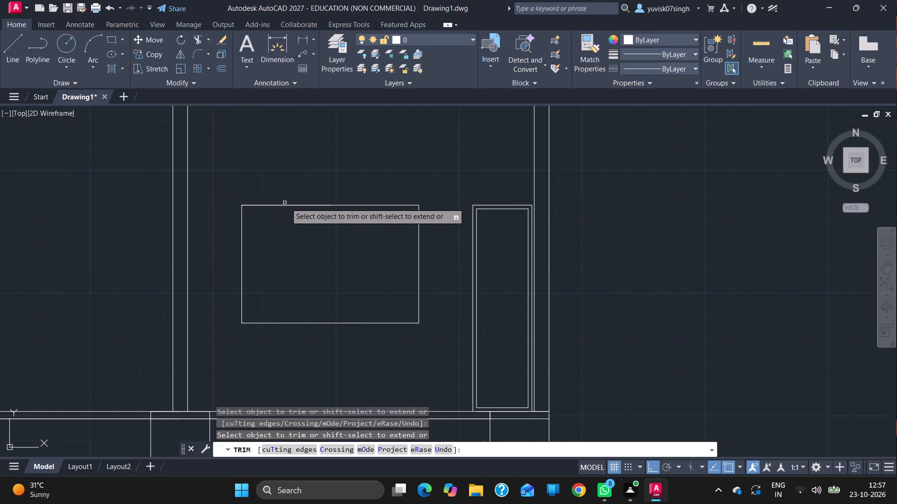
{"action": "left_click", "coordinate": [287, 204]}
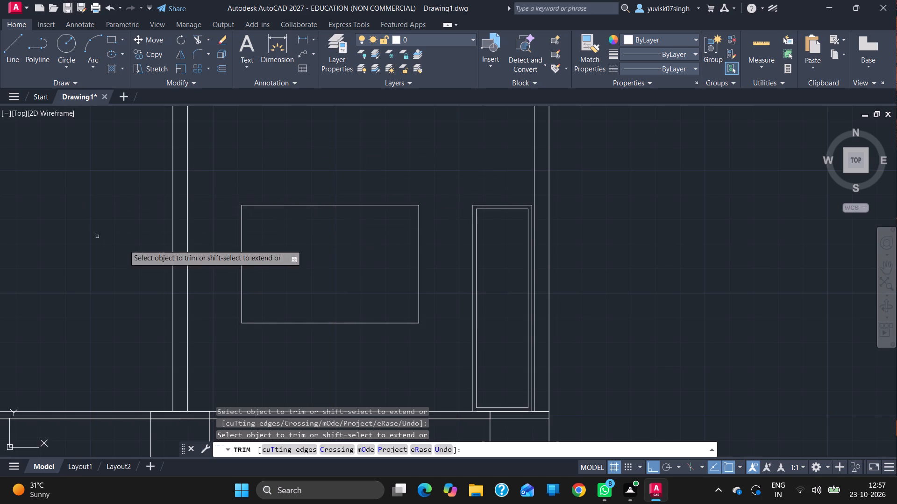
{"action": "key", "text": "Escape"}
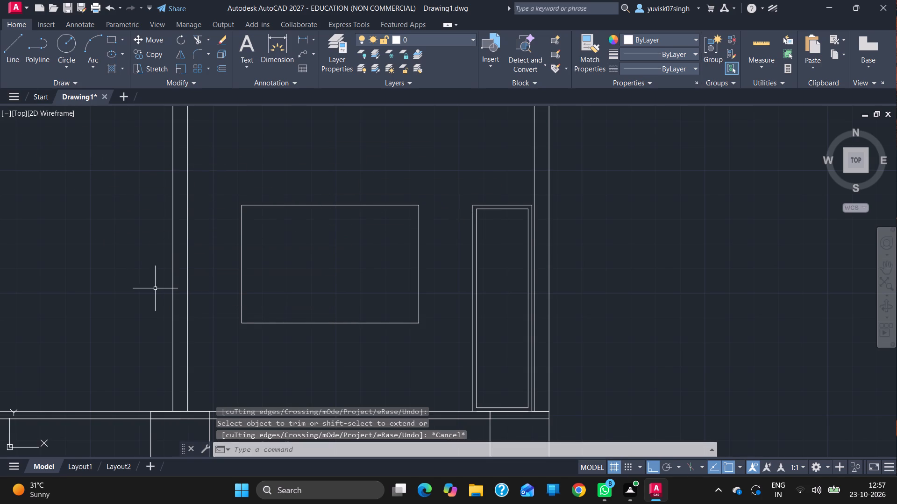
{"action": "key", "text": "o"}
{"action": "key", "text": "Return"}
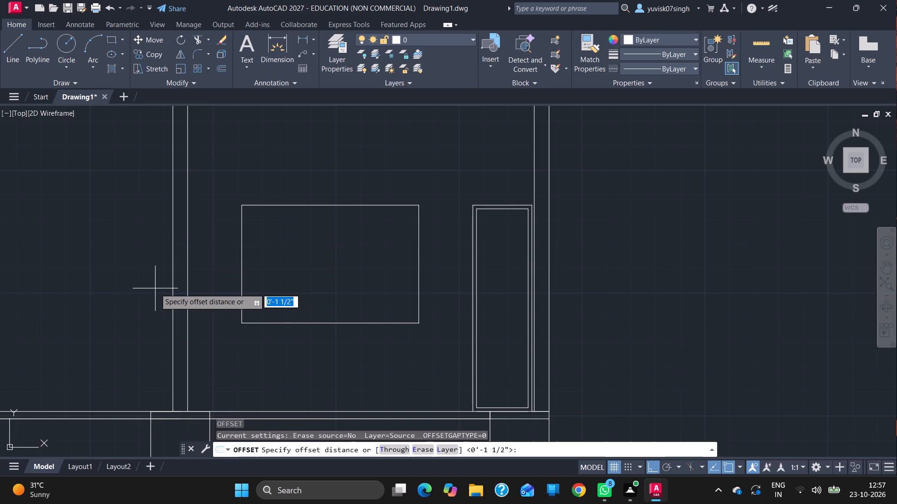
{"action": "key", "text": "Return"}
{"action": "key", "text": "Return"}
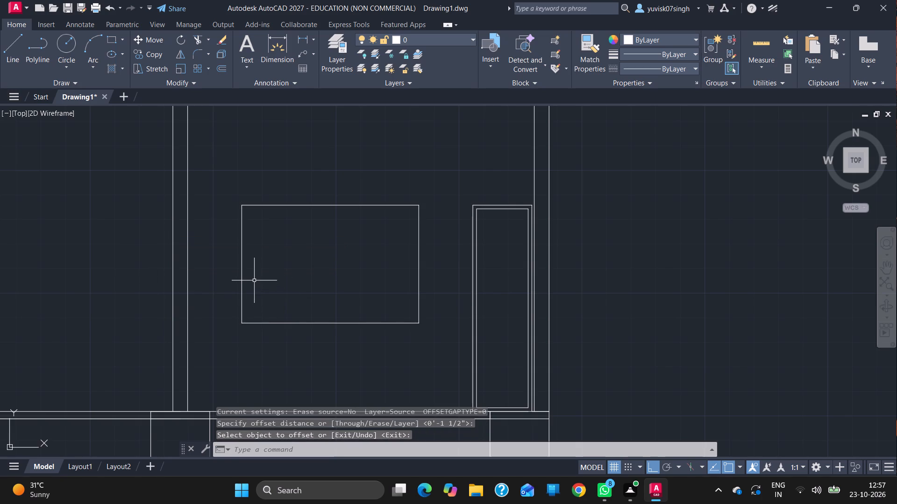
Offset all four sides of the window outline 1.5" inward to form its frame.
{"action": "key", "text": "o"}
{"action": "key", "text": "Return"}
{"action": "key", "text": "Return"}
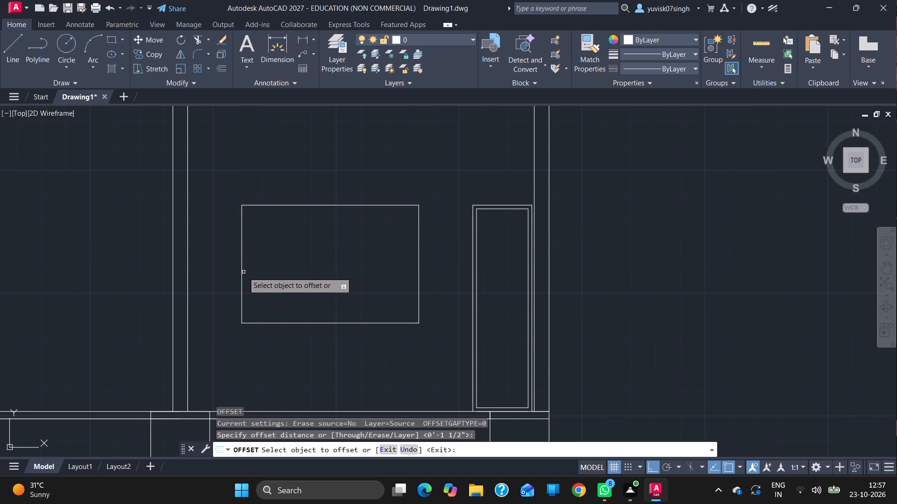
{"action": "left_click_drag", "start_coordinate": [242, 270], "coordinate": [274, 270]}
{"action": "left_click_drag", "start_coordinate": [274, 270], "coordinate": [309, 196]}
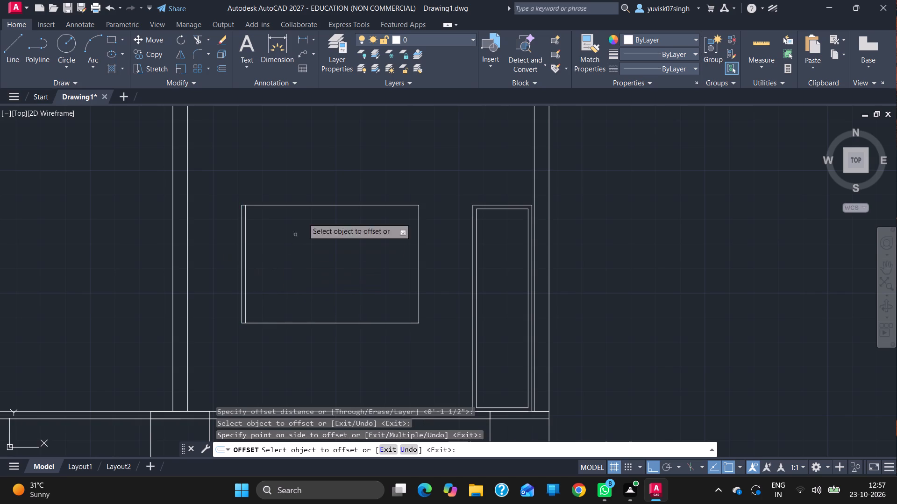
{"action": "left_click_drag", "start_coordinate": [309, 196], "coordinate": [312, 205]}
{"action": "left_click", "coordinate": [312, 205]}
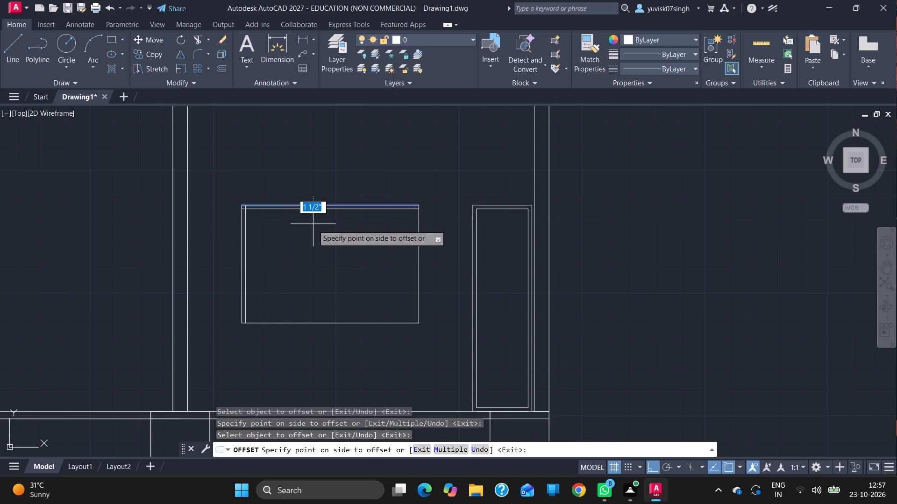
{"action": "left_click_drag", "start_coordinate": [313, 225], "coordinate": [314, 323]}
{"action": "left_click_drag", "start_coordinate": [314, 323], "coordinate": [320, 283]}
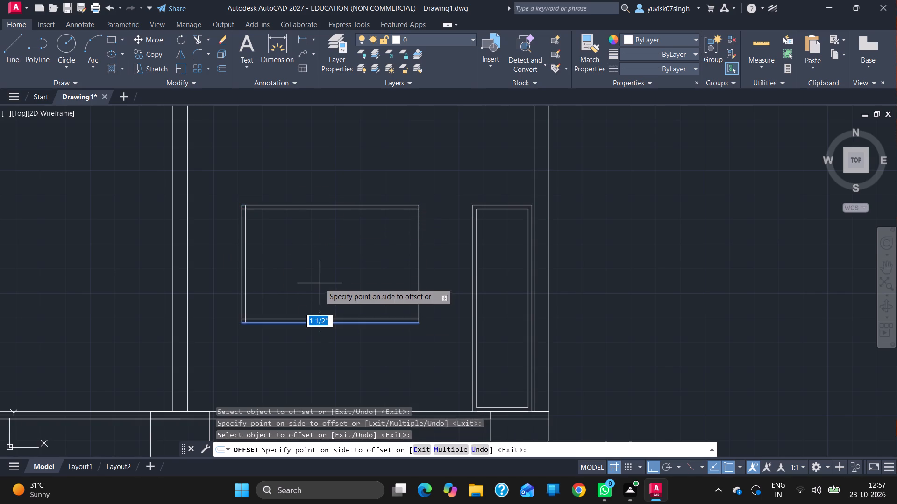
{"action": "left_click_drag", "start_coordinate": [320, 283], "coordinate": [419, 267]}
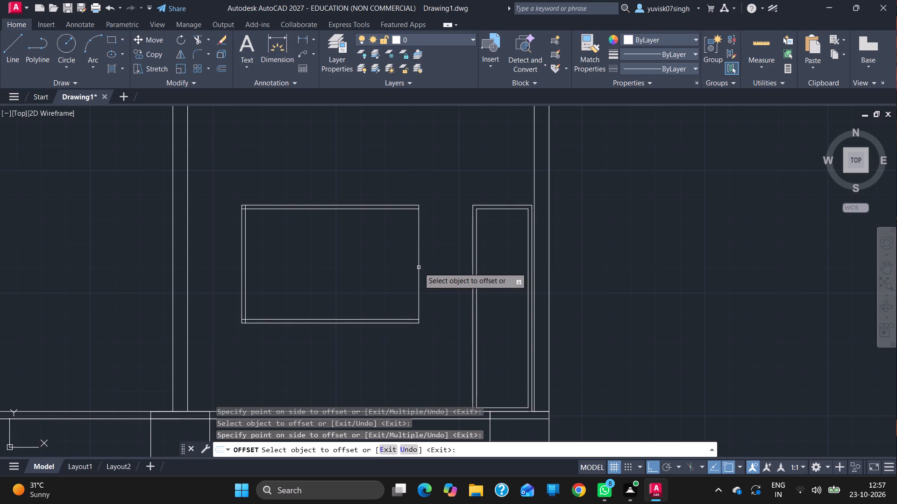
{"action": "left_click_drag", "start_coordinate": [419, 267], "coordinate": [370, 268]}
{"action": "left_click", "coordinate": [370, 268]}
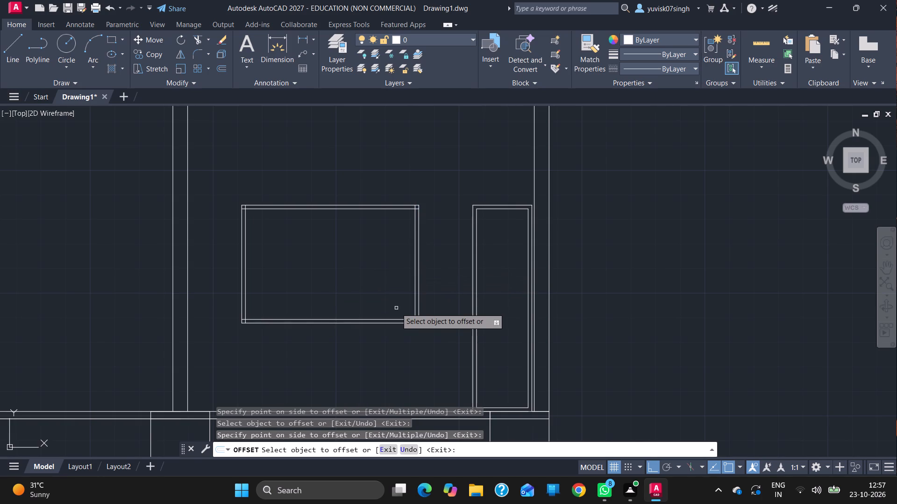
{"action": "key", "text": "Escape"}
Trim the overlapping offset line ends at the lower and upper corners of the window frame on the side nearest the door.
{"action": "type", "text": "tr"}
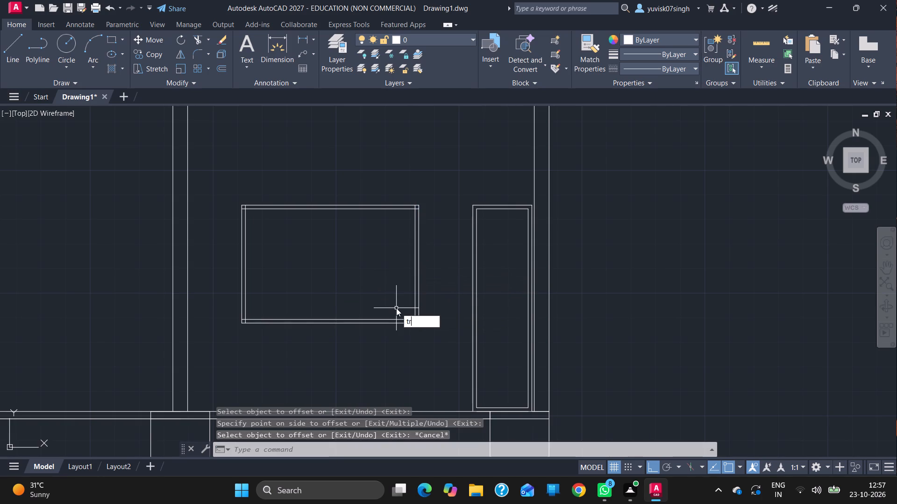
{"action": "key", "text": "Return"}
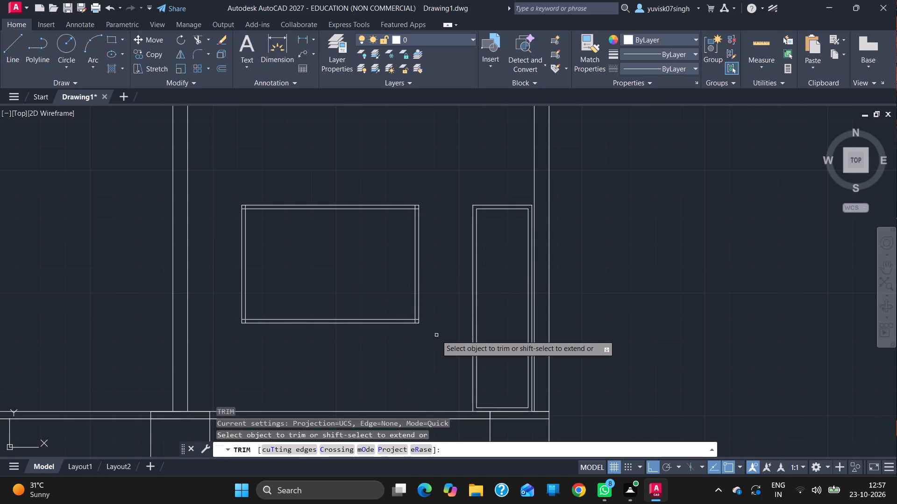
{"action": "scroll", "coordinate": [436, 335], "scroll_direction": "up", "scroll_amount": 4, "text": "ctrl"}
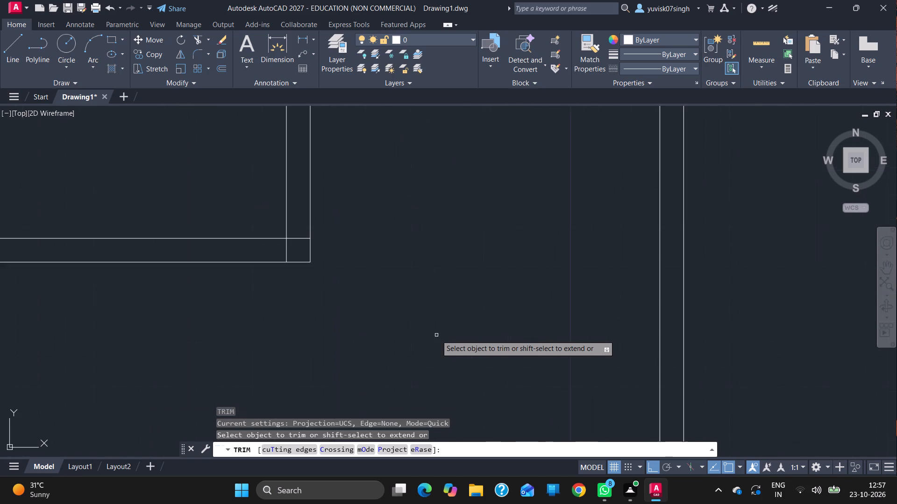
{"action": "left_click_drag", "start_coordinate": [303, 238], "coordinate": [294, 244]}
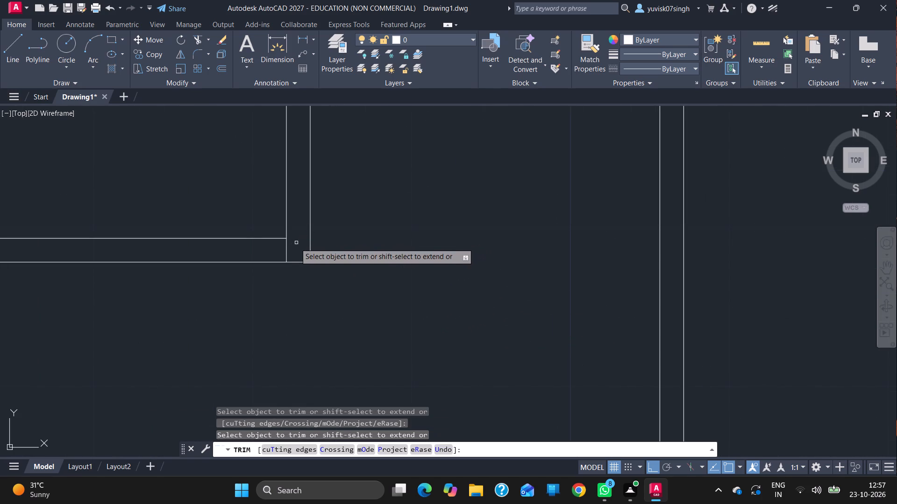
{"action": "left_click_drag", "start_coordinate": [294, 244], "coordinate": [288, 245]}
{"action": "left_click_drag", "start_coordinate": [288, 245], "coordinate": [377, 343]}
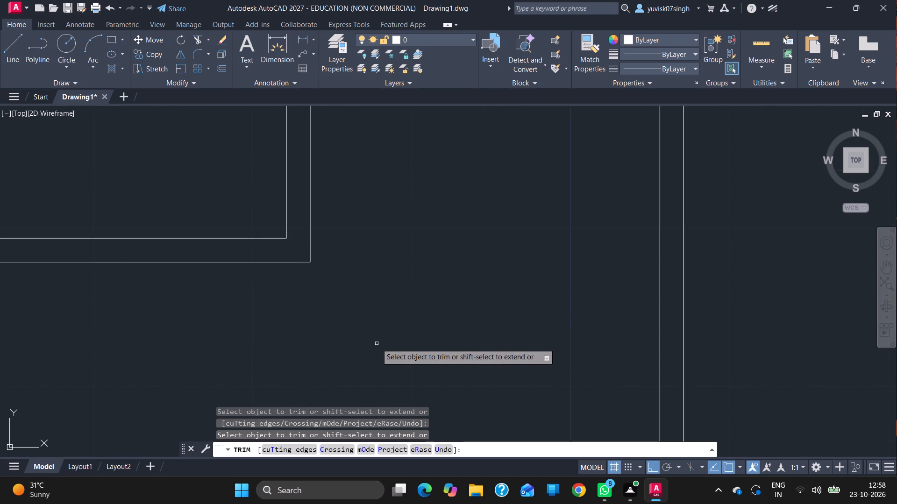
{"action": "scroll", "coordinate": [377, 343], "scroll_direction": "down", "scroll_amount": 4, "text": "ctrl"}
{"action": "scroll", "coordinate": [372, 207], "scroll_direction": "up", "scroll_amount": 4, "text": "ctrl"}
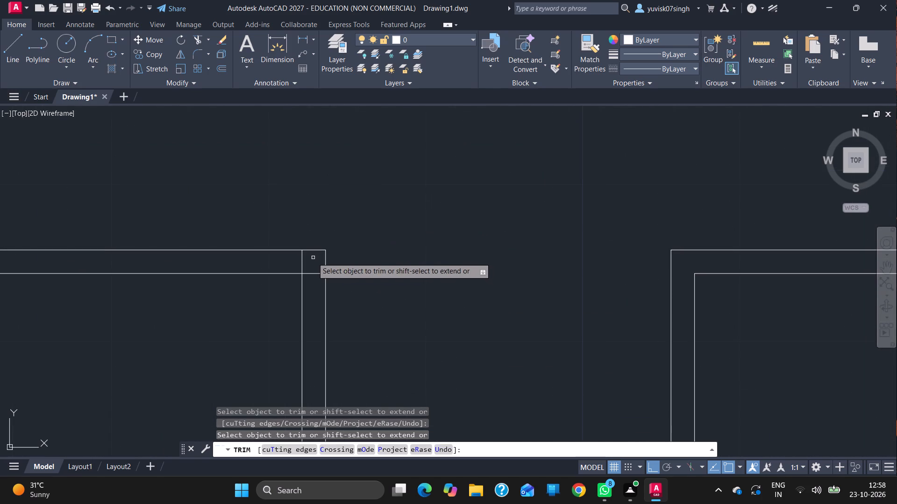
{"action": "left_click_drag", "start_coordinate": [300, 256], "coordinate": [311, 271]}
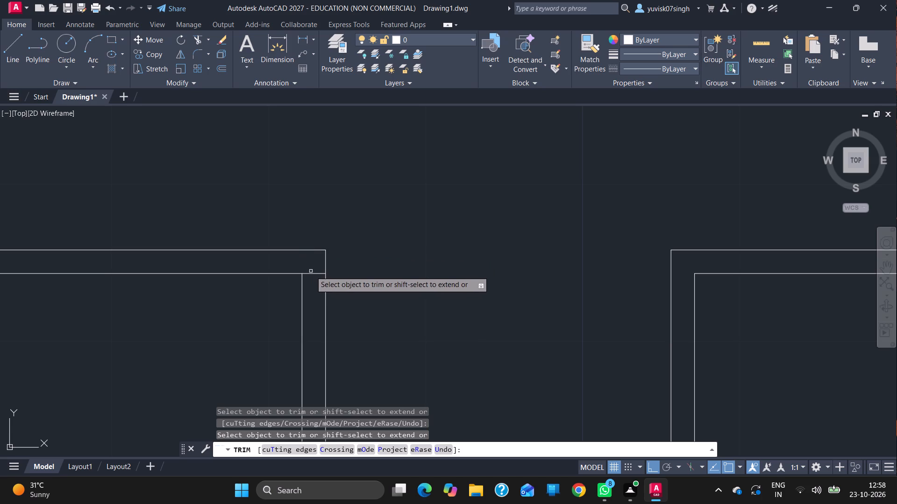
{"action": "left_click_drag", "start_coordinate": [311, 271], "coordinate": [313, 274]}
{"action": "left_click", "coordinate": [313, 274]}
Trim the overlapping offset line ends at the upper and lower corners of the window frame on the side away from the door.
{"action": "scroll", "coordinate": [415, 204], "scroll_direction": "down", "scroll_amount": 3, "text": "ctrl"}
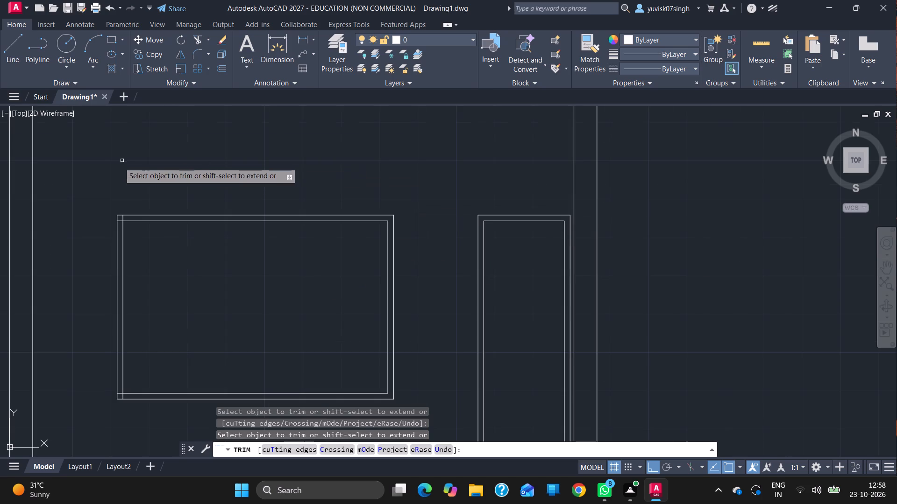
{"action": "scroll", "coordinate": [119, 208], "scroll_direction": "up", "scroll_amount": 5, "text": "ctrl"}
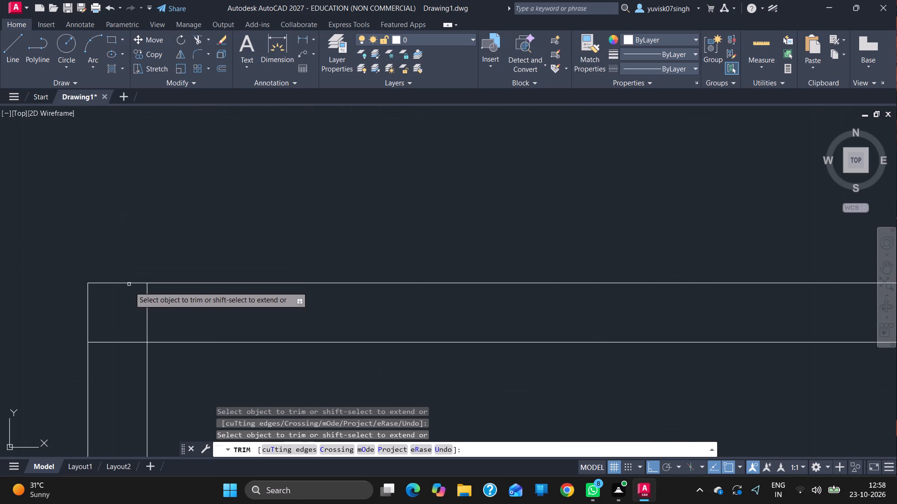
{"action": "left_click_drag", "start_coordinate": [149, 304], "coordinate": [144, 305]}
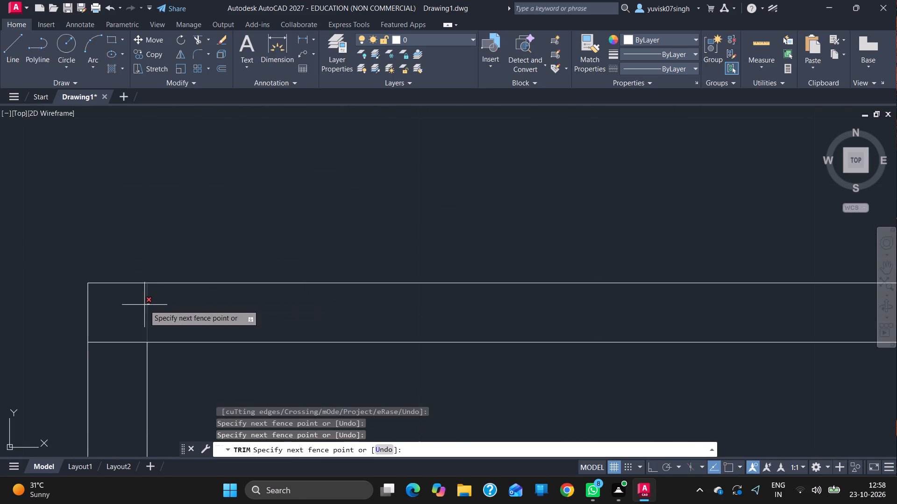
{"action": "left_click_drag", "start_coordinate": [144, 305], "coordinate": [124, 343]}
{"action": "left_click_drag", "start_coordinate": [124, 343], "coordinate": [137, 330]}
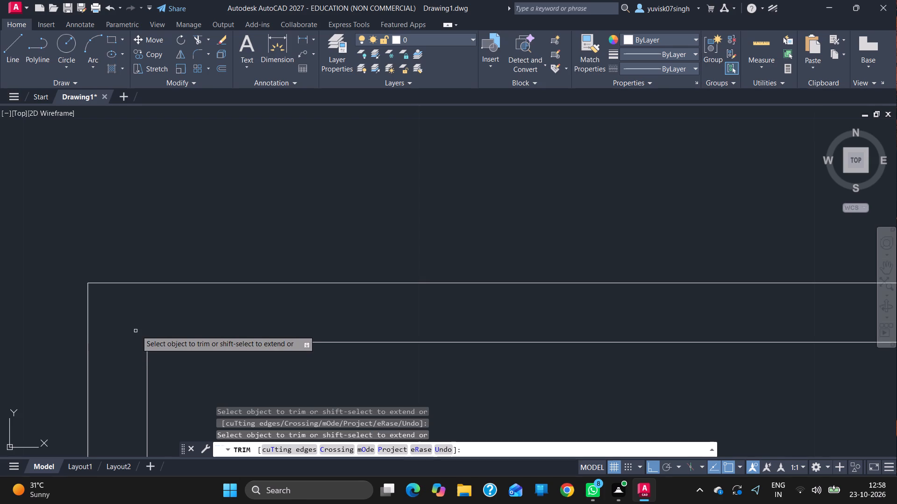
{"action": "left_click_drag", "start_coordinate": [137, 330], "coordinate": [140, 329]}
{"action": "scroll", "coordinate": [140, 329], "scroll_direction": "down", "scroll_amount": 5, "text": "ctrl"}
{"action": "scroll", "coordinate": [190, 213], "scroll_direction": "down", "scroll_amount": 3, "text": "ctrl"}
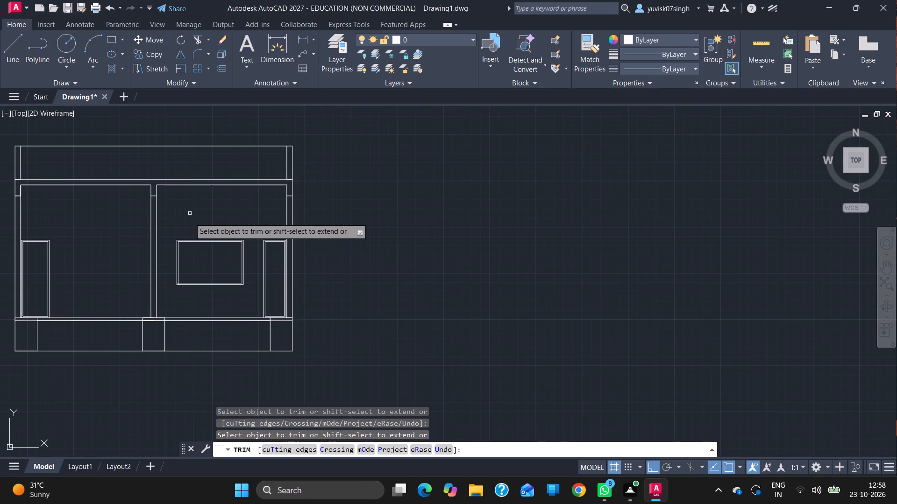
{"action": "scroll", "coordinate": [175, 299], "scroll_direction": "up", "scroll_amount": 4, "text": "ctrl"}
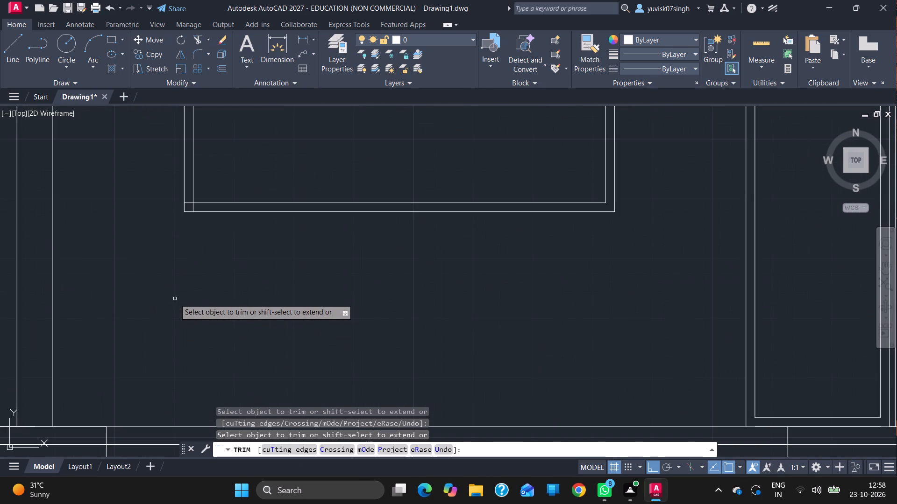
{"action": "left_click_drag", "start_coordinate": [193, 205], "coordinate": [189, 203]}
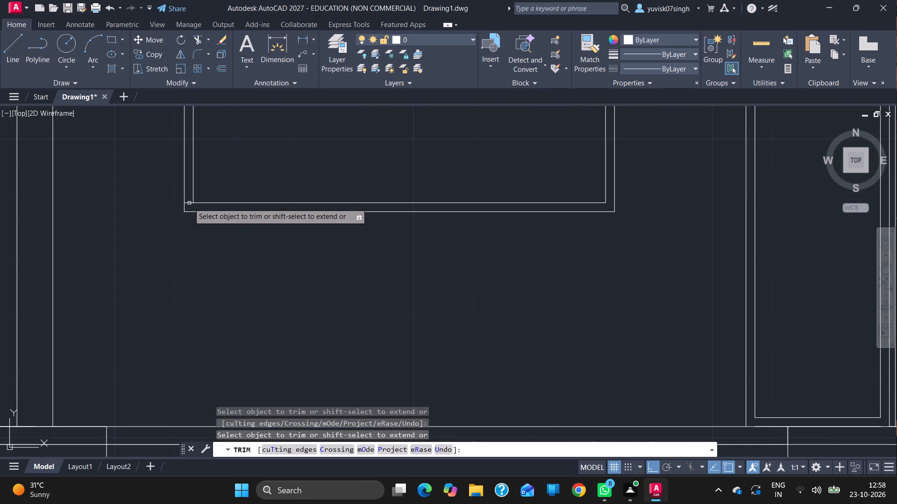
{"action": "left_click_drag", "start_coordinate": [189, 203], "coordinate": [189, 203]}
{"action": "left_click_drag", "start_coordinate": [189, 203], "coordinate": [330, 160]}
Draw a 6" deep horizontal strip between the outer base blocks' inner edges, starting 6" below the lower floor line and spanning 21'.
{"action": "scroll", "coordinate": [330, 160], "scroll_direction": "down", "scroll_amount": 3, "text": "ctrl"}
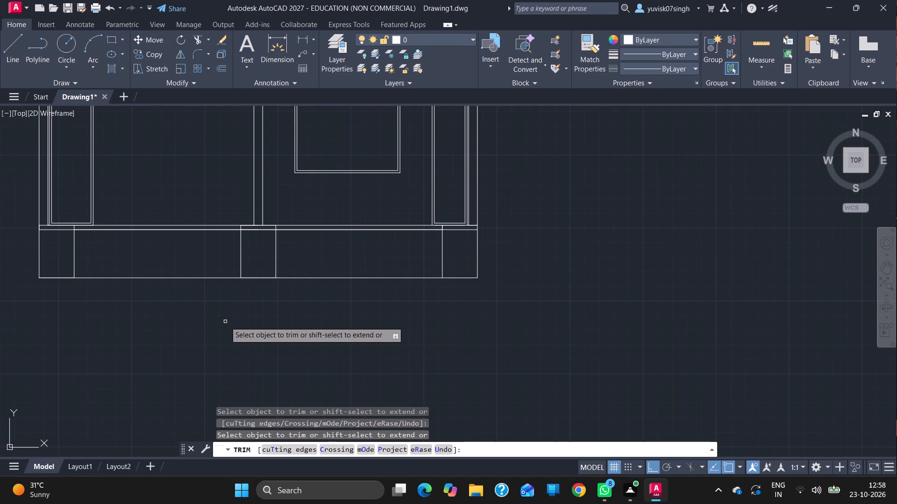
{"action": "scroll", "coordinate": [225, 322], "scroll_direction": "down", "scroll_amount": 2, "text": "ctrl"}
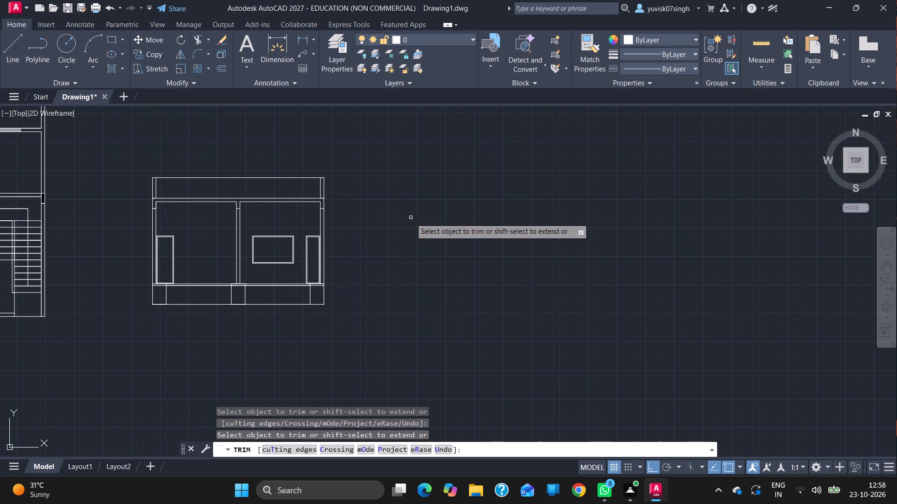
{"action": "left_click", "coordinate": [14, 53]}
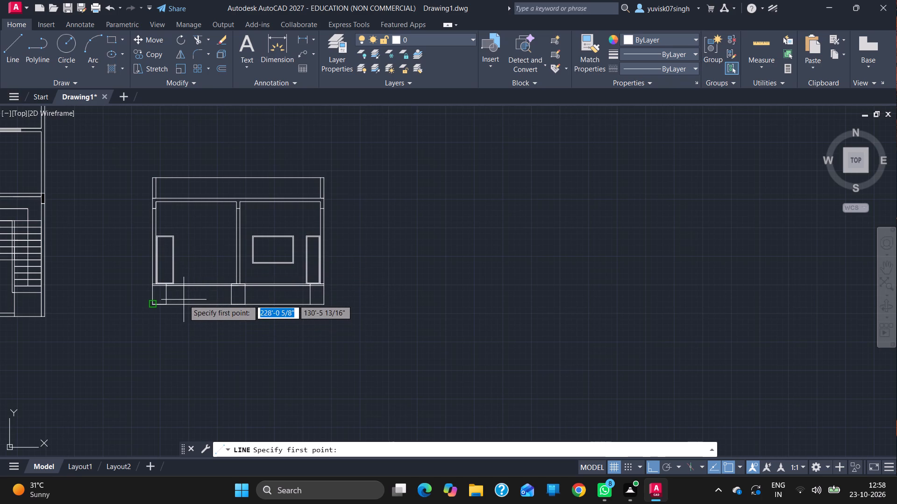
{"action": "scroll", "coordinate": [184, 300], "scroll_direction": "up", "scroll_amount": 3, "text": "ctrl"}
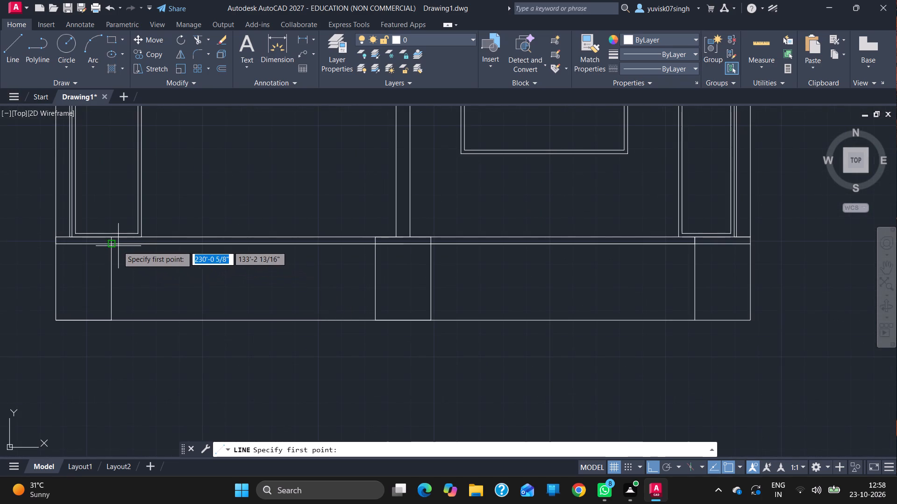
{"action": "left_click_drag", "start_coordinate": [110, 245], "coordinate": [111, 261]}
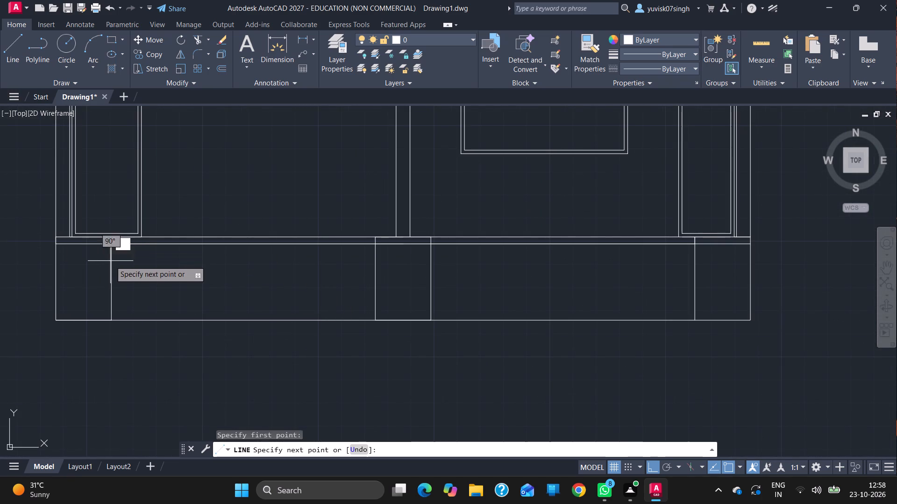
{"action": "left_click_drag", "start_coordinate": [111, 261], "coordinate": [113, 283]}
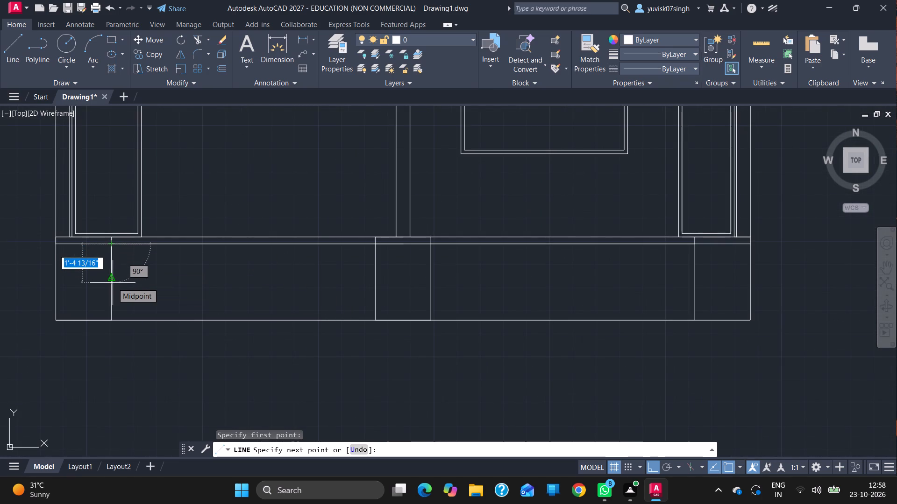
{"action": "left_click_drag", "start_coordinate": [113, 283], "coordinate": [109, 263]}
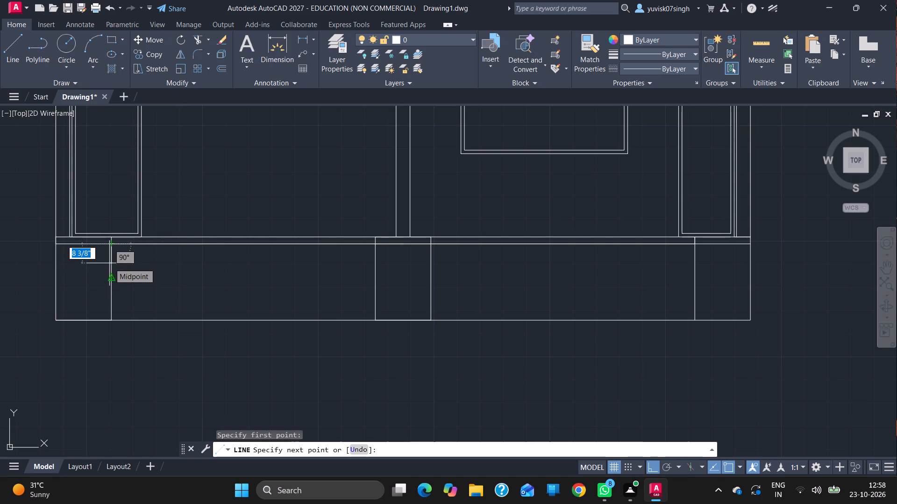
{"action": "key", "text": "6"}
{"action": "key", "text": "Return"}
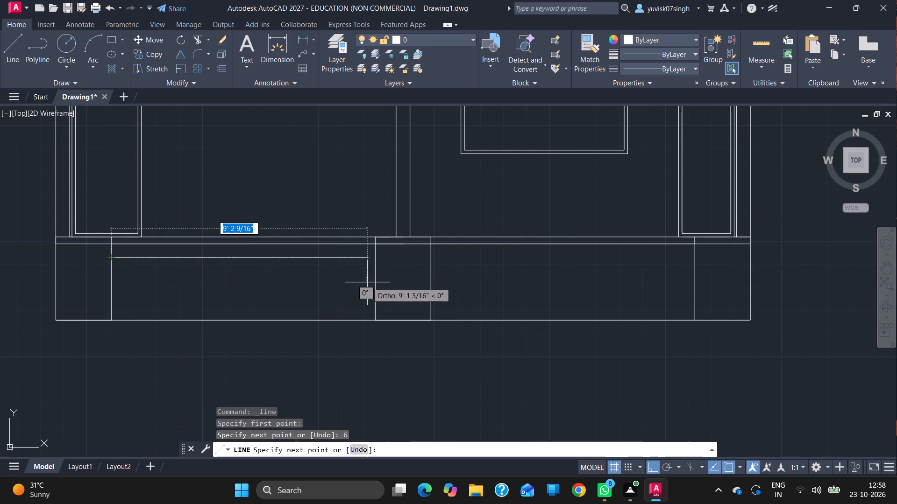
{"action": "left_click", "coordinate": [695, 257]}
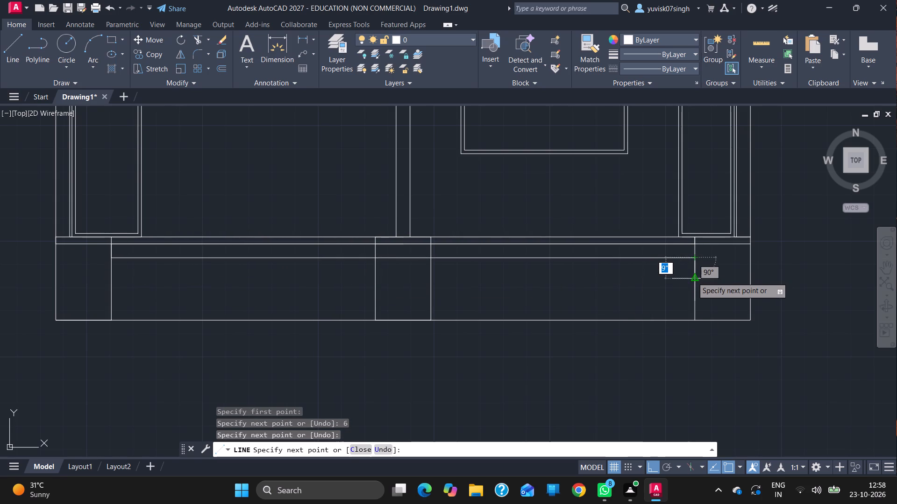
{"action": "key", "text": "6"}
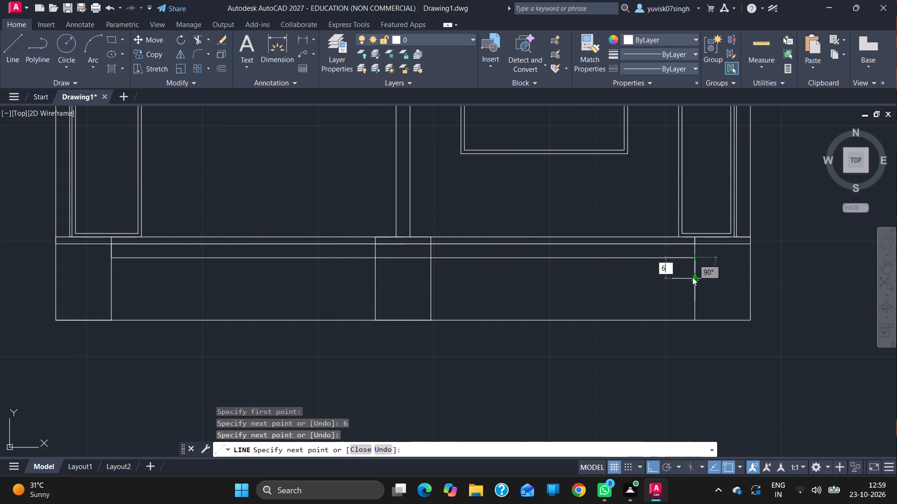
{"action": "key", "text": "Return"}
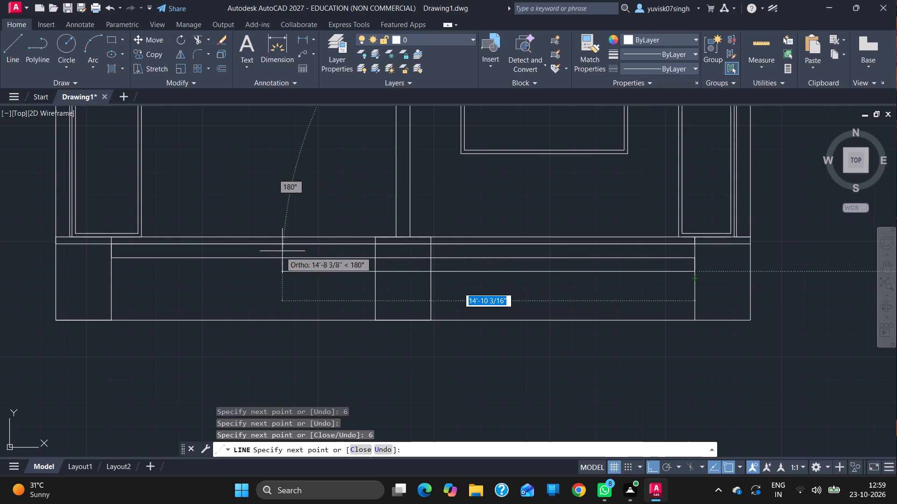
{"action": "left_click", "coordinate": [114, 272]}
{"action": "key", "text": "Escape"}
Trim both strip lines where they cross the middle base block.
{"action": "type", "text": "tr"}
{"action": "key", "text": "Return"}
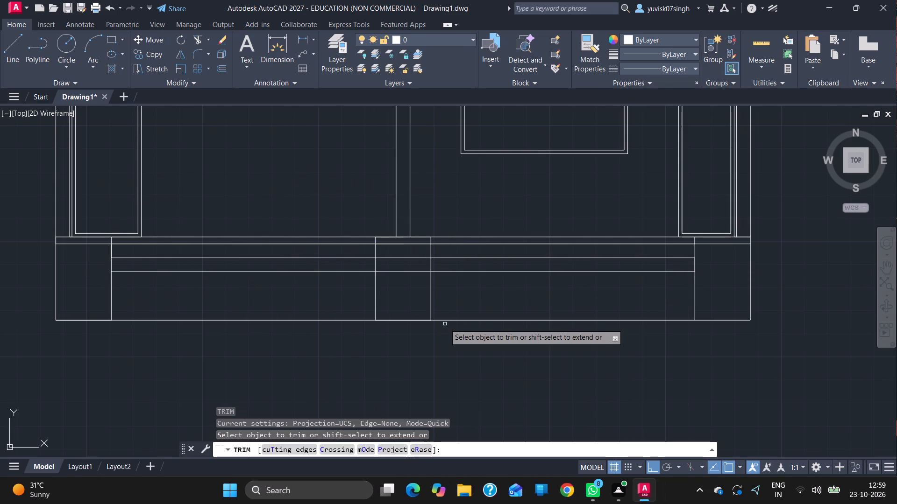
{"action": "left_click_drag", "start_coordinate": [405, 272], "coordinate": [405, 260]}
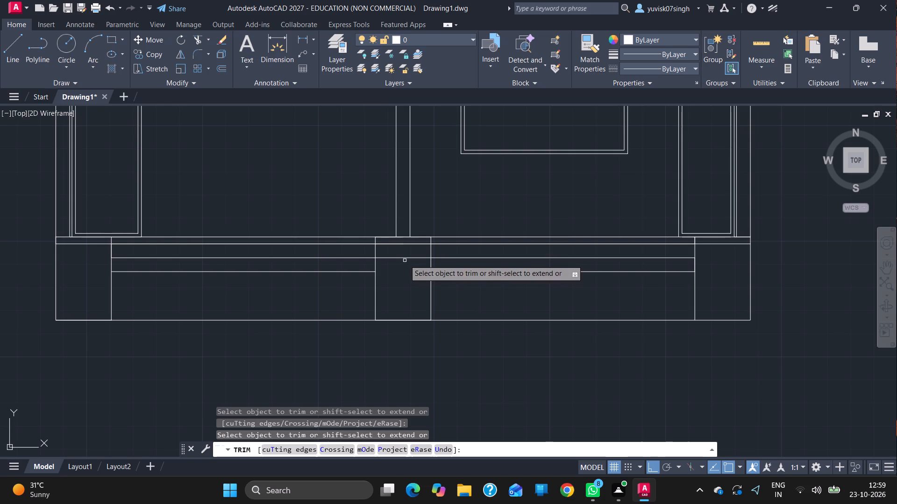
{"action": "left_click_drag", "start_coordinate": [405, 260], "coordinate": [400, 258]}
{"action": "left_click", "coordinate": [400, 258]}
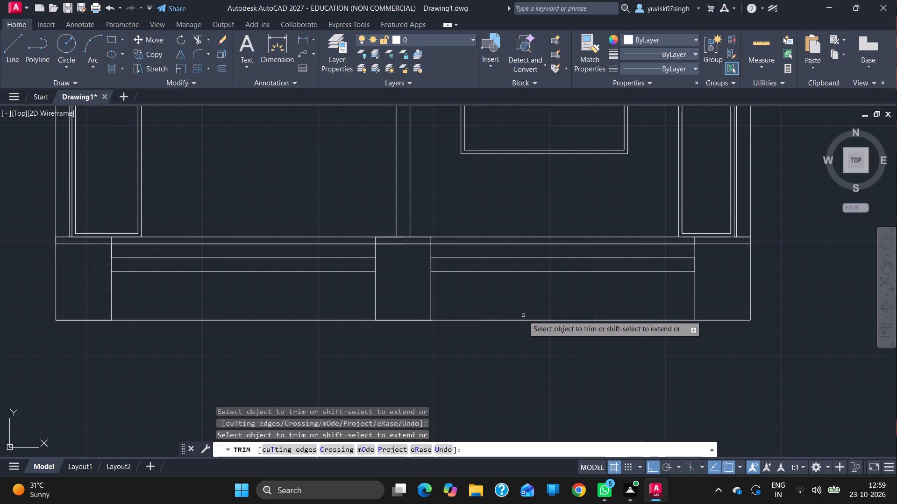
{"action": "key", "text": "Escape"}
Start the Hatch command for the elevation.
{"action": "scroll", "coordinate": [415, 399], "scroll_direction": "down", "scroll_amount": 2, "text": "ctrl"}
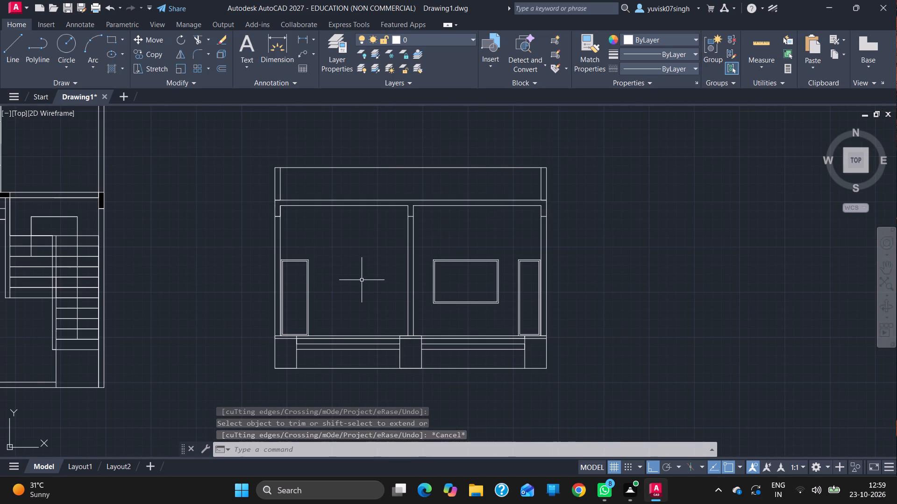
{"action": "key", "text": "h"}
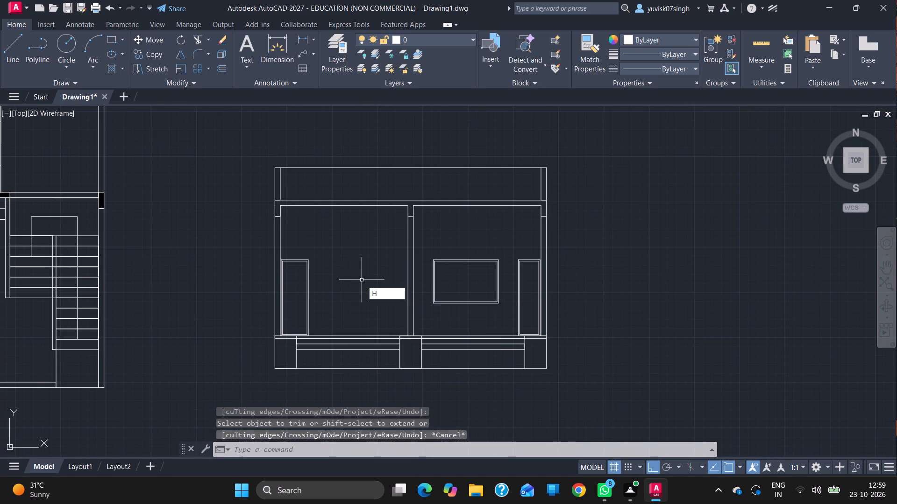
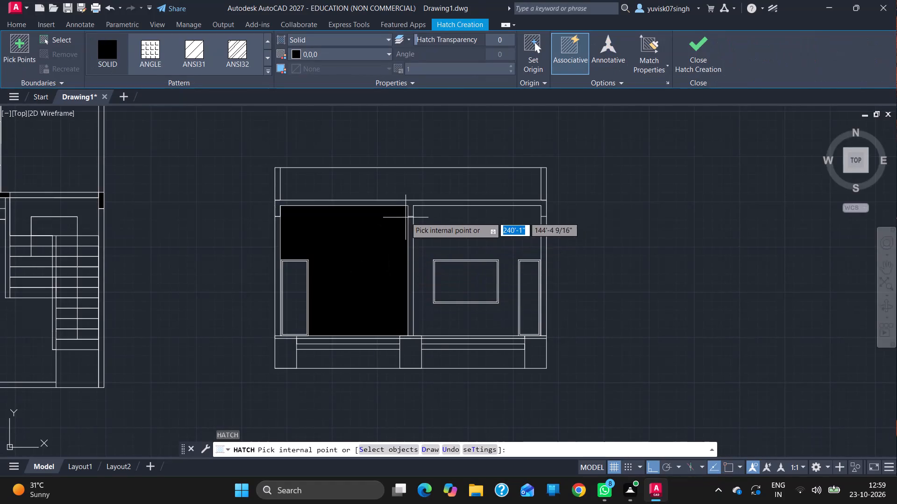
Fill the elevation's beam strip below the 3' band, including its three short downward stubs, with solid black hatch.
{"action": "left_click", "coordinate": [410, 210]}
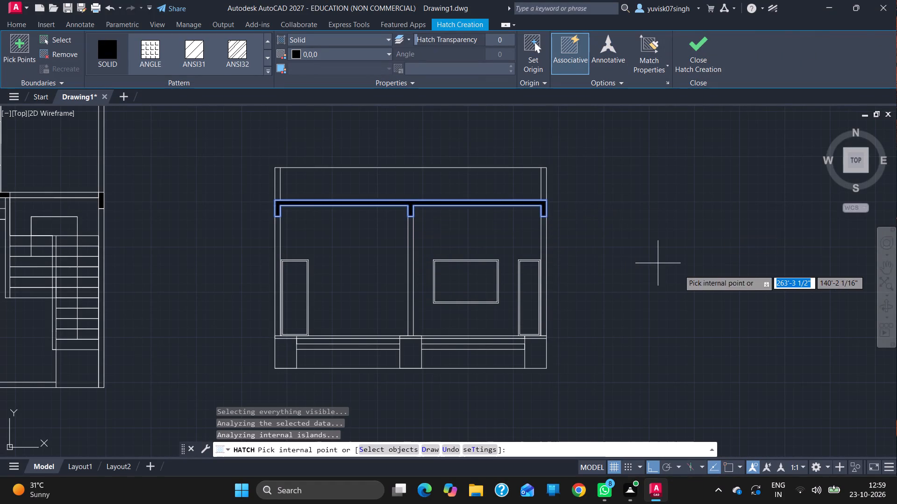
{"action": "key", "text": "Return"}
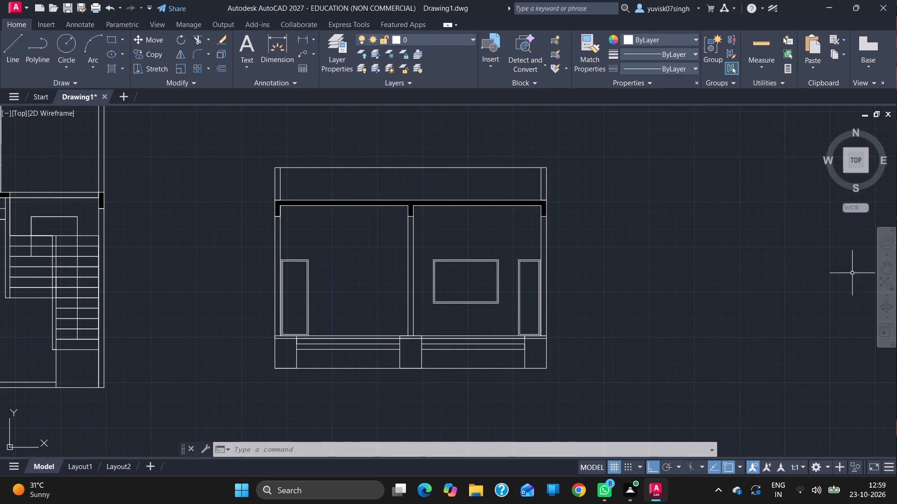
Draw a closed 25' wide by 3' high rectangle with lines in the empty space above the elevation.
{"action": "left_click", "coordinate": [883, 272]}
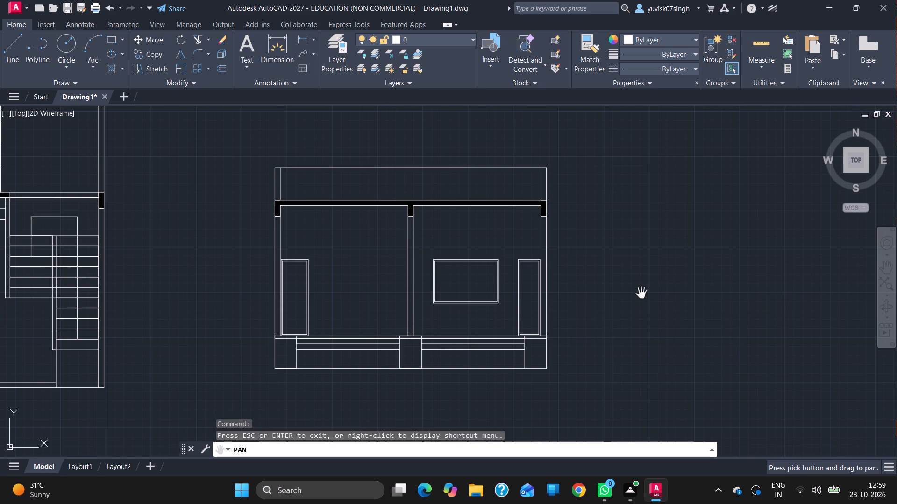
{"action": "left_click_drag", "start_coordinate": [641, 294], "coordinate": [698, 503]}
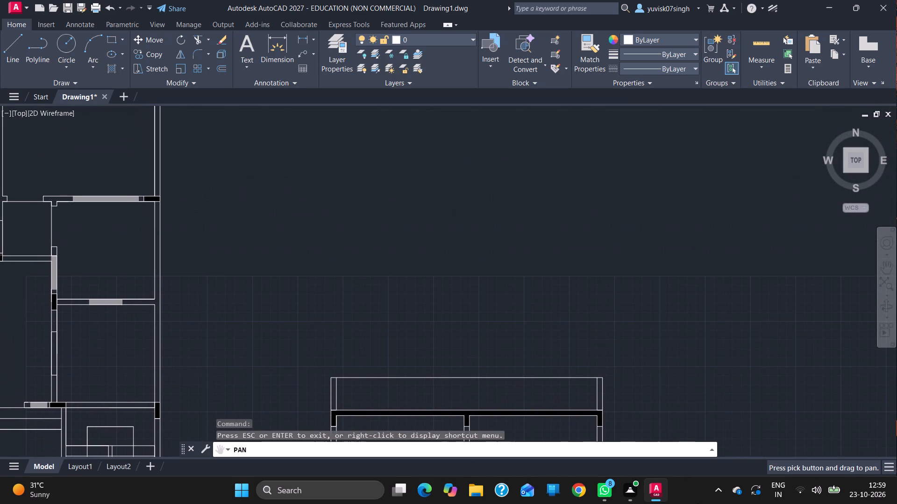
{"action": "left_click_drag", "start_coordinate": [622, 347], "coordinate": [593, 374]}
{"action": "scroll", "coordinate": [593, 374], "scroll_direction": "up", "scroll_amount": 1, "text": "ctrl"}
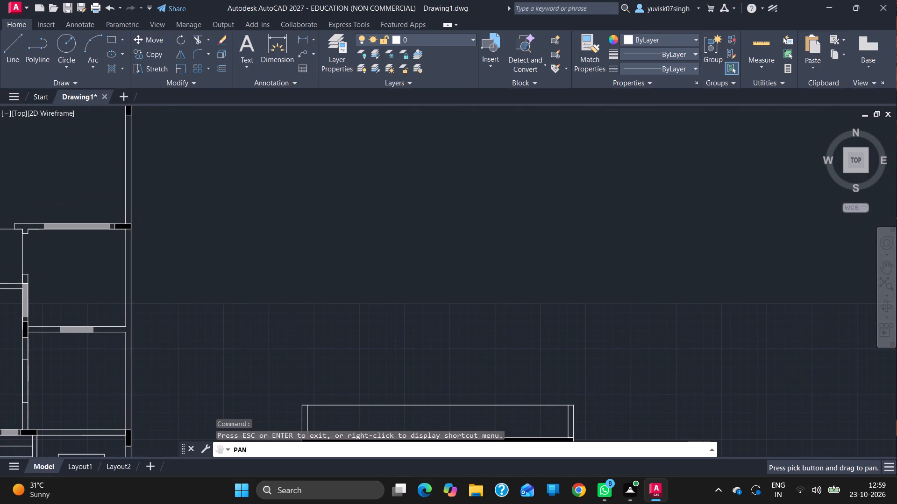
{"action": "scroll", "coordinate": [593, 374], "scroll_direction": "up", "scroll_amount": 2, "text": "ctrl"}
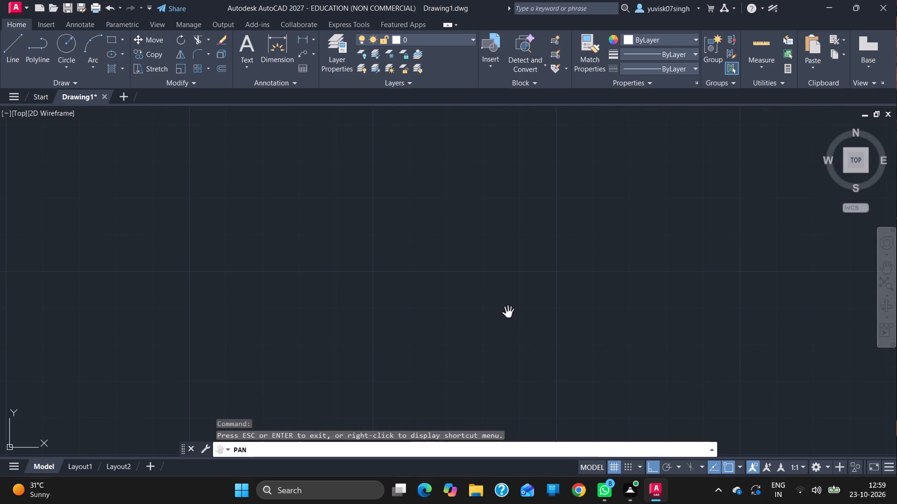
{"action": "scroll", "coordinate": [508, 312], "scroll_direction": "up", "scroll_amount": 6, "text": "ctrl"}
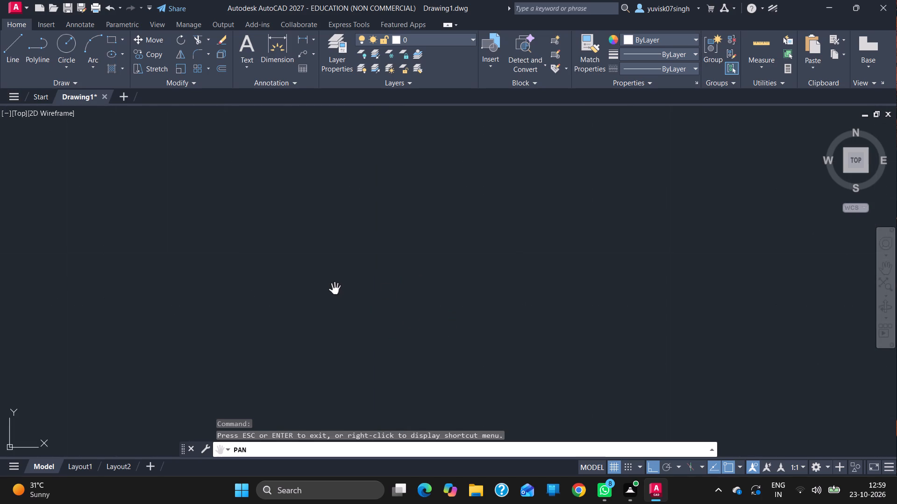
{"action": "scroll", "coordinate": [335, 290], "scroll_direction": "down", "scroll_amount": 7, "text": "ctrl"}
{"action": "left_click_drag", "start_coordinate": [281, 335], "coordinate": [566, 277]}
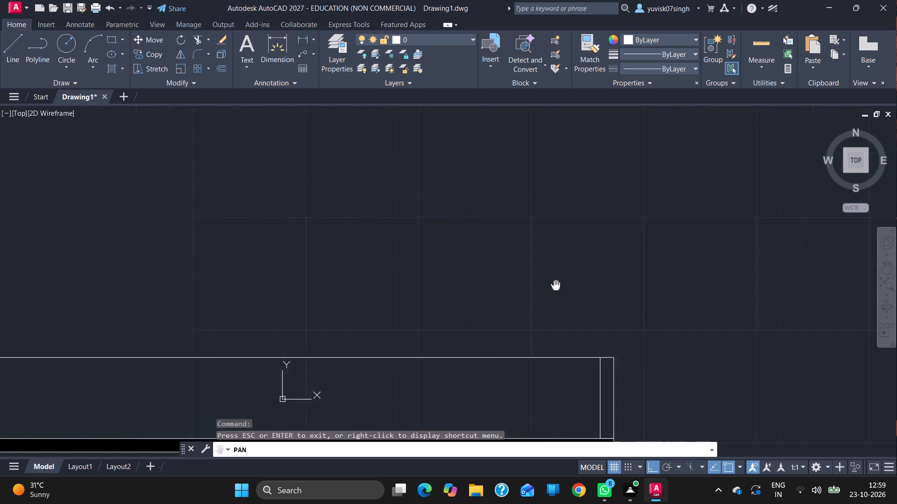
{"action": "left_click_drag", "start_coordinate": [566, 277], "coordinate": [607, 276]}
{"action": "scroll", "coordinate": [607, 276], "scroll_direction": "down", "scroll_amount": 4, "text": "ctrl"}
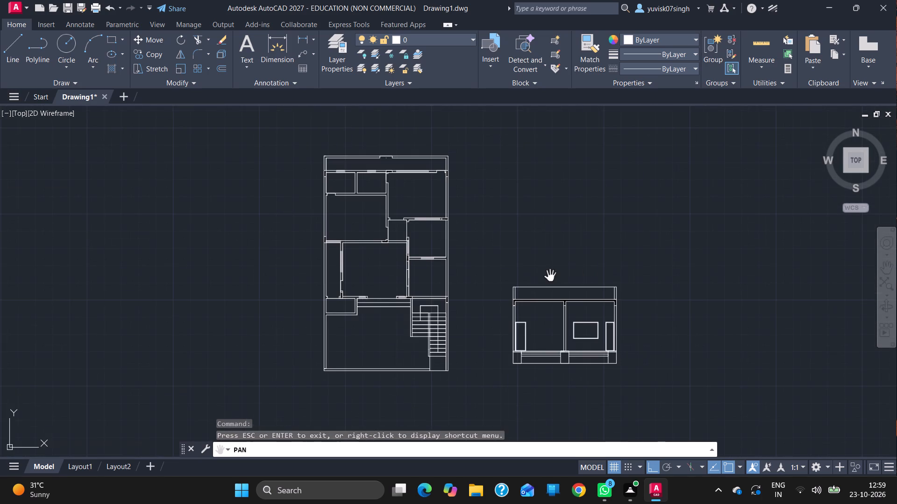
{"action": "left_click_drag", "start_coordinate": [550, 276], "coordinate": [511, 266]}
{"action": "scroll", "coordinate": [511, 266], "scroll_direction": "up", "scroll_amount": 3, "text": "ctrl"}
{"action": "scroll", "coordinate": [511, 266], "scroll_direction": "down", "scroll_amount": 1, "text": "ctrl"}
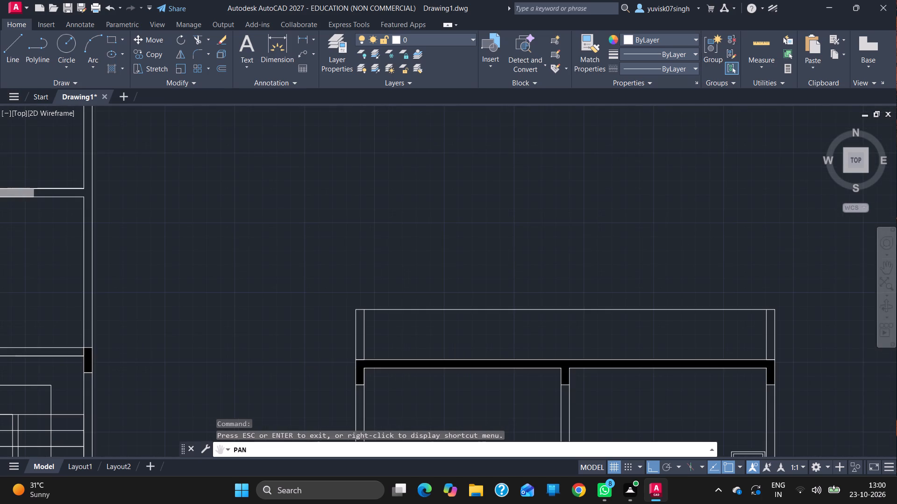
{"action": "left_click_drag", "start_coordinate": [493, 263], "coordinate": [415, 373]}
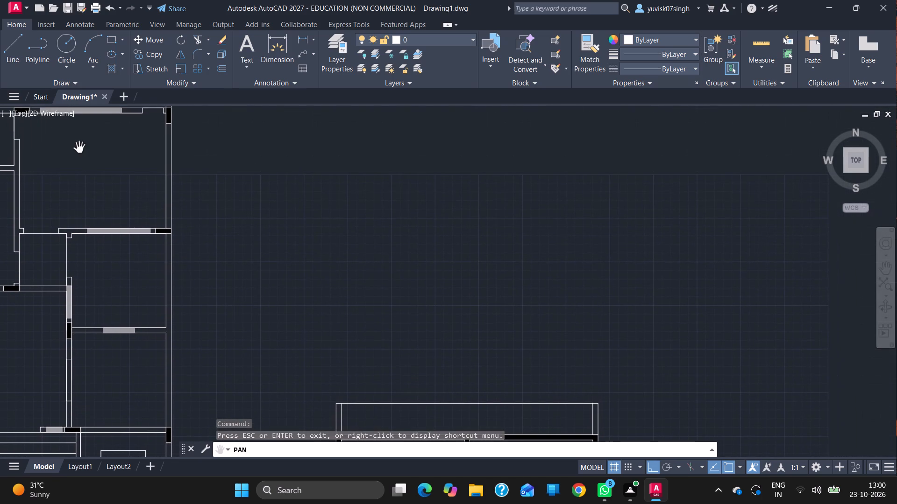
{"action": "left_click", "coordinate": [8, 62]}
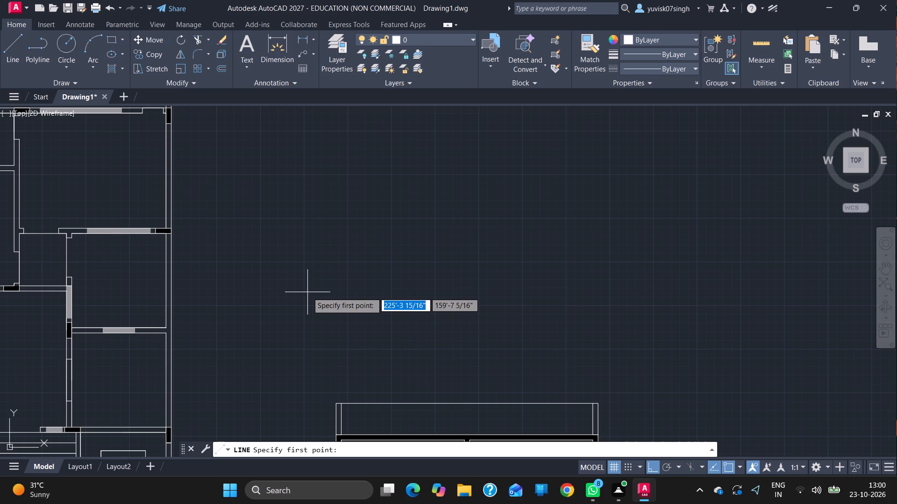
{"action": "left_click", "coordinate": [340, 342]}
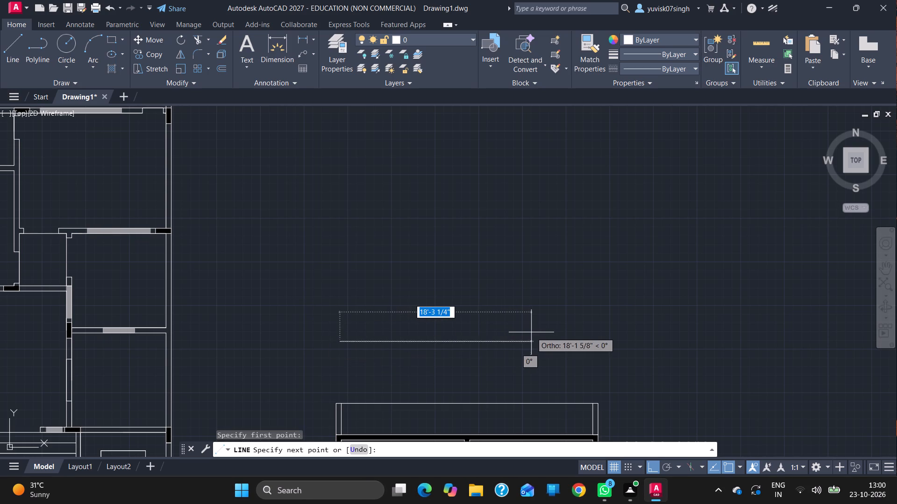
{"action": "key", "text": "2"}
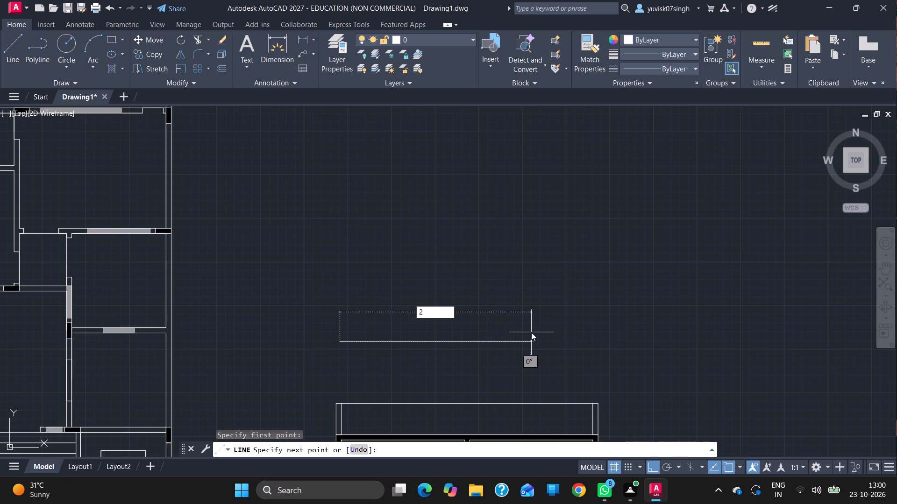
{"action": "key", "text": "5"}
{"action": "key", "text": "apostrophe"}
{"action": "key", "text": "Return"}
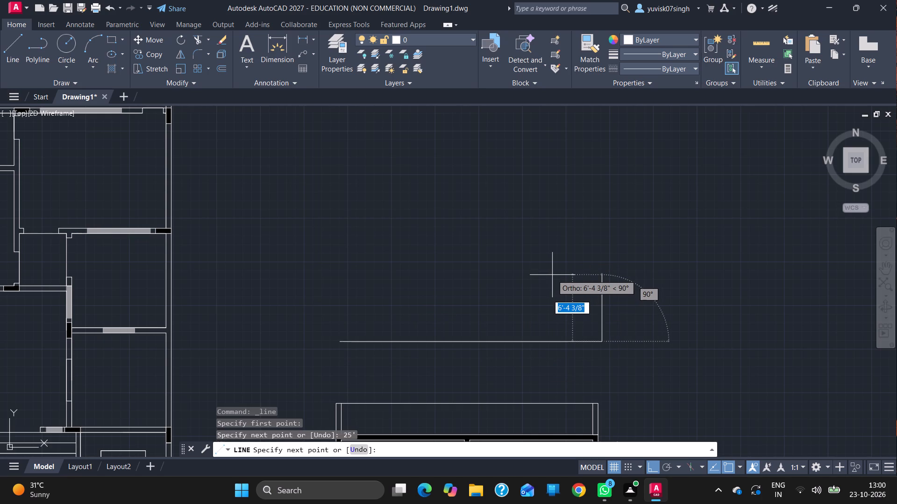
{"action": "key", "text": "3"}
{"action": "key", "text": "apostrophe"}
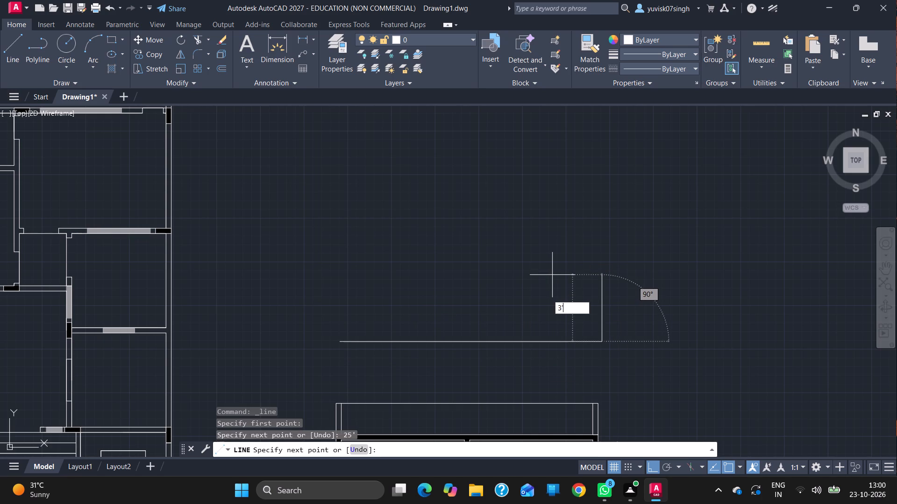
{"action": "key", "text": "Return"}
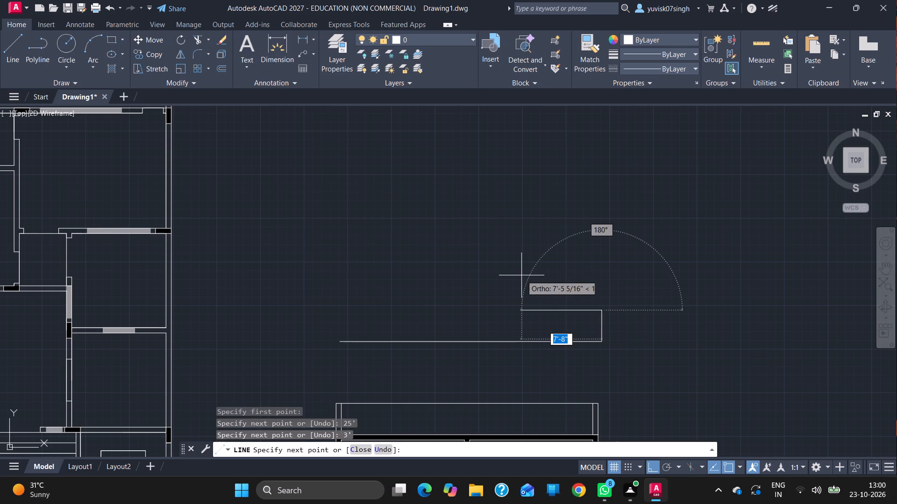
{"action": "key", "text": "2"}
{"action": "key", "text": "5"}
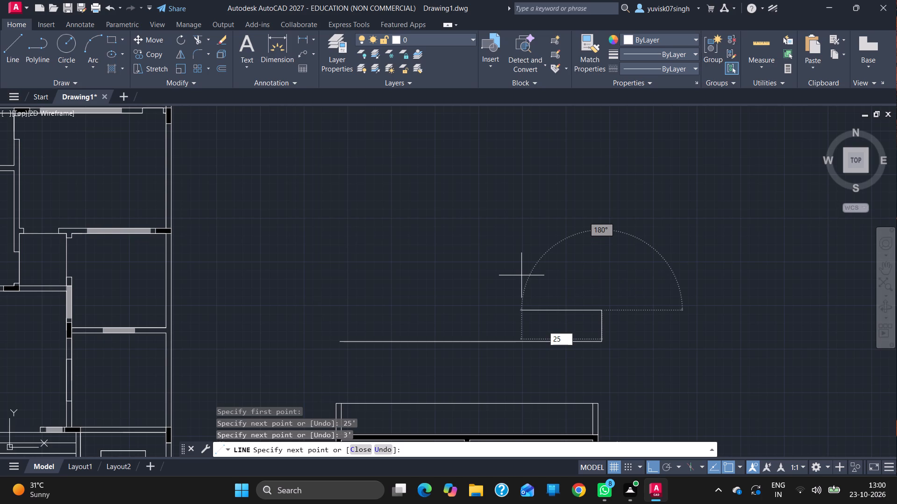
{"action": "key", "text": "apostrophe"}
{"action": "key", "text": "Return"}
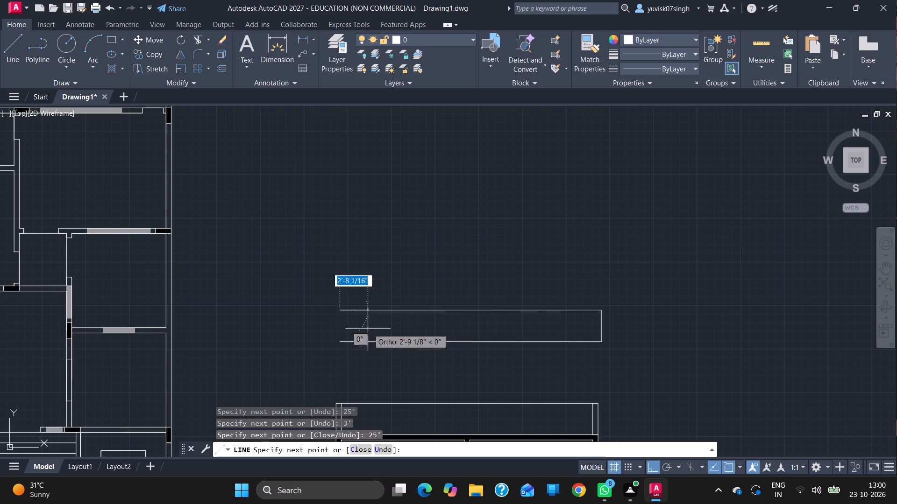
{"action": "left_click", "coordinate": [341, 341]}
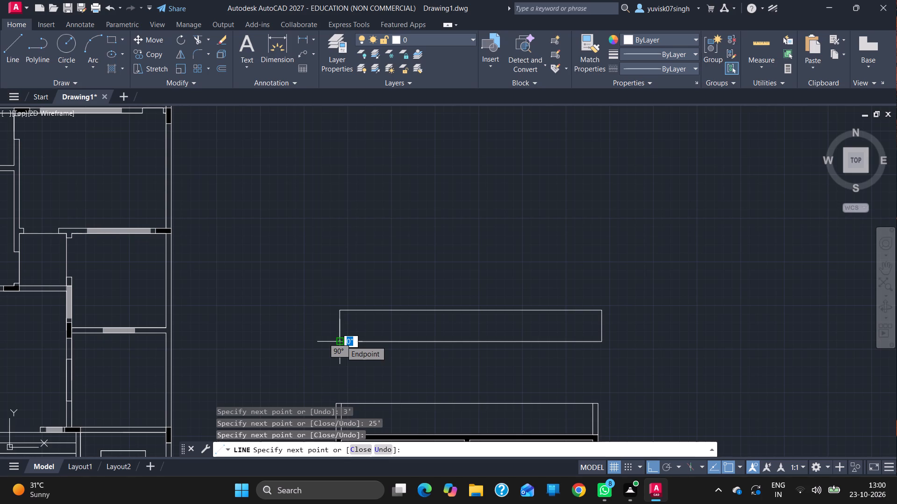
Draw a 25' wide by 15' high outline on top of the 3' rectangle, sharing its upper edge.
{"action": "left_click", "coordinate": [338, 311]}
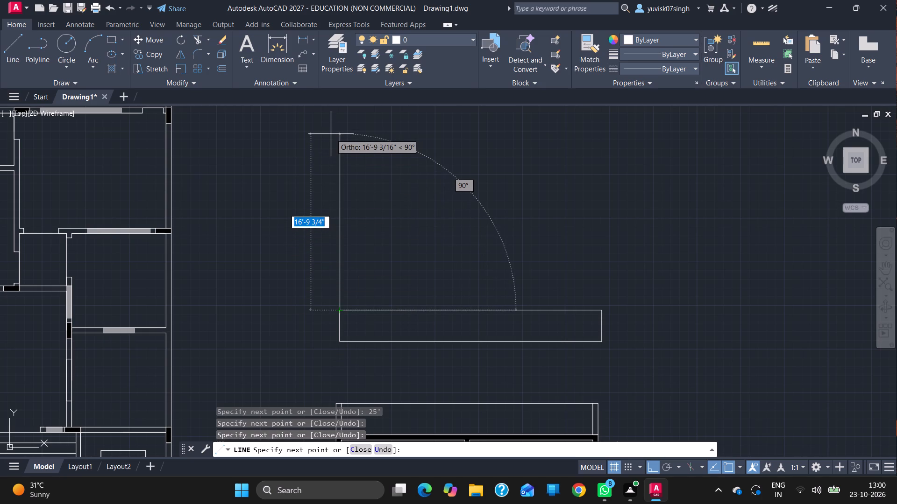
{"action": "key", "text": "1"}
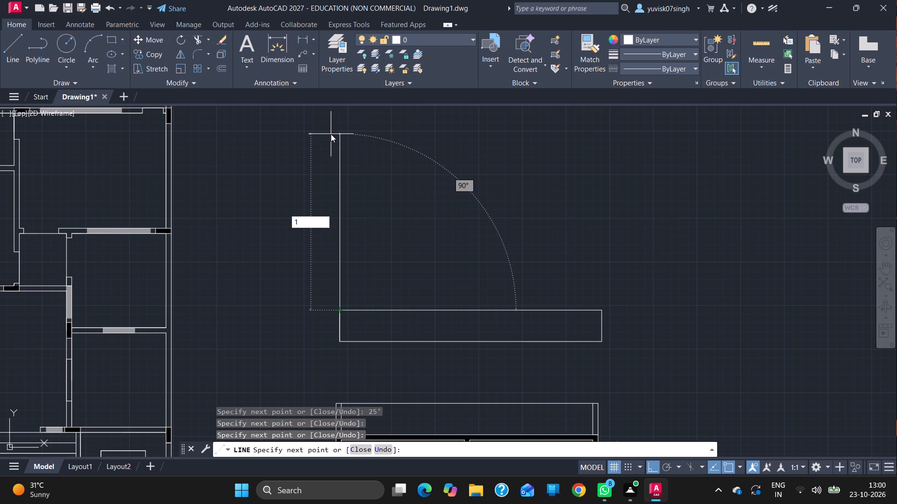
{"action": "key", "text": "5"}
{"action": "key", "text": "apostrophe"}
{"action": "key", "text": "Return"}
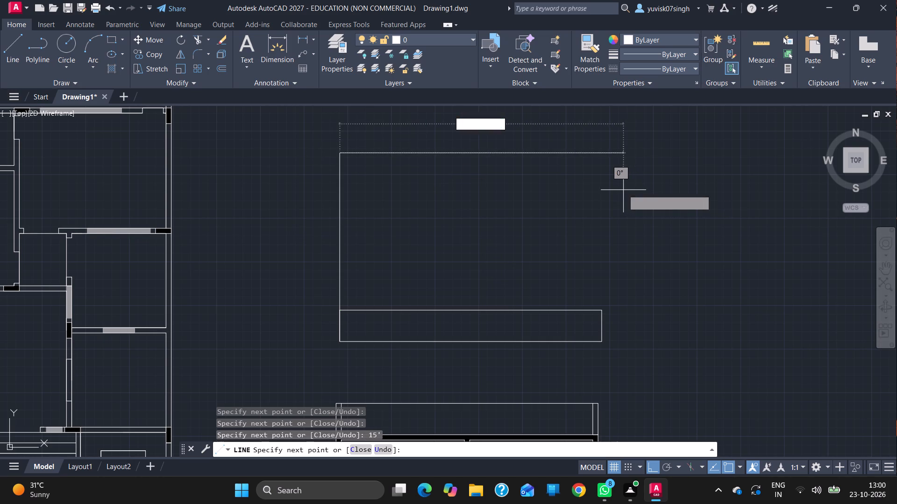
{"action": "type", "text": "25'"}
{"action": "key", "text": "Return"}
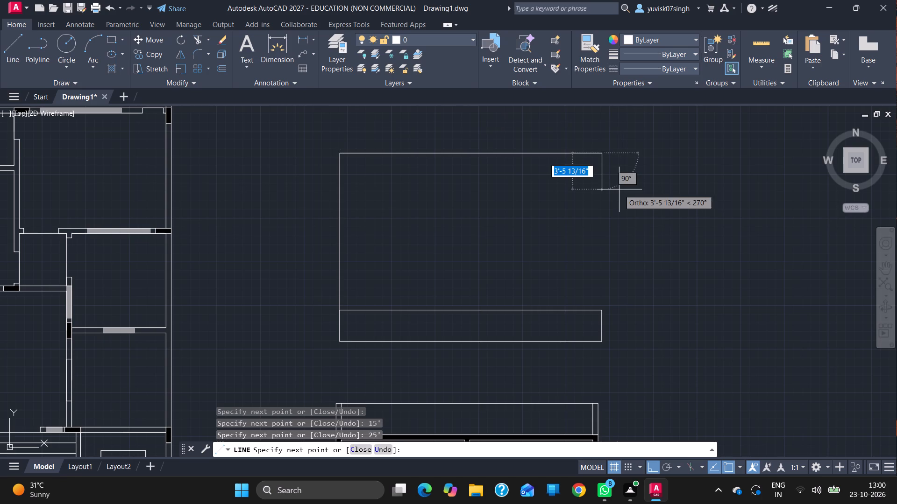
{"action": "left_click", "coordinate": [602, 310]}
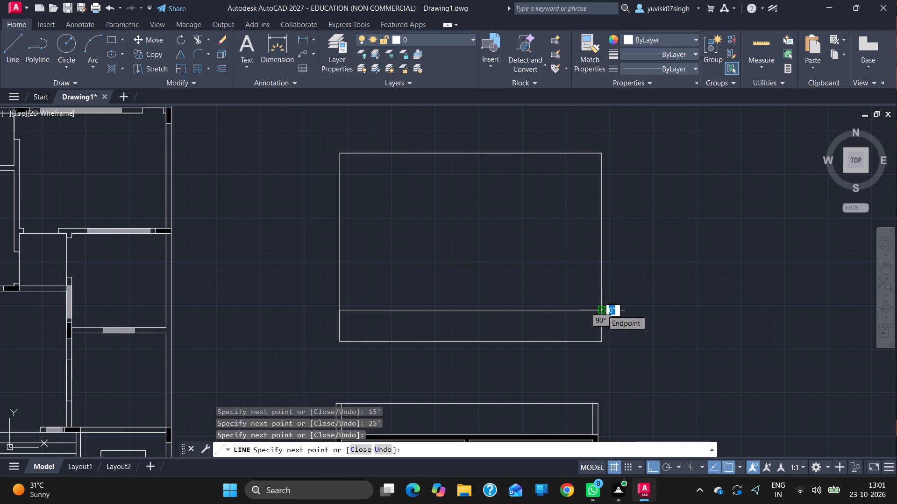
{"action": "key", "text": "Escape"}
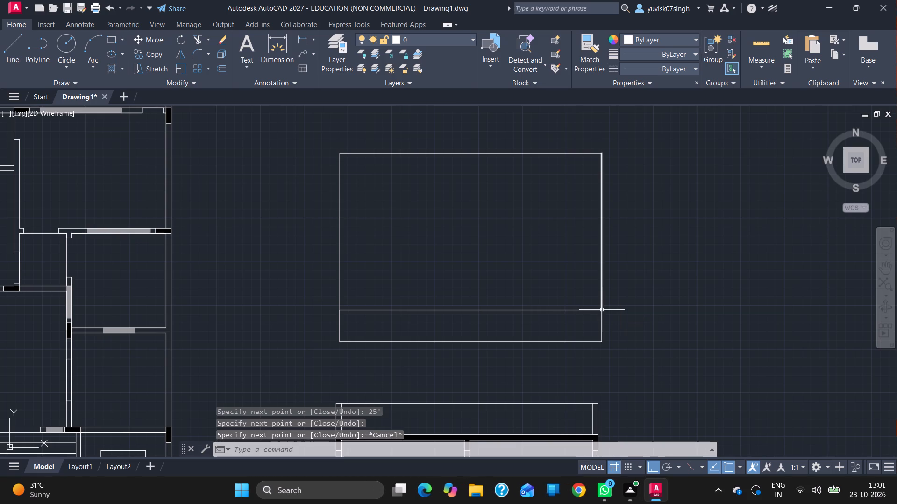
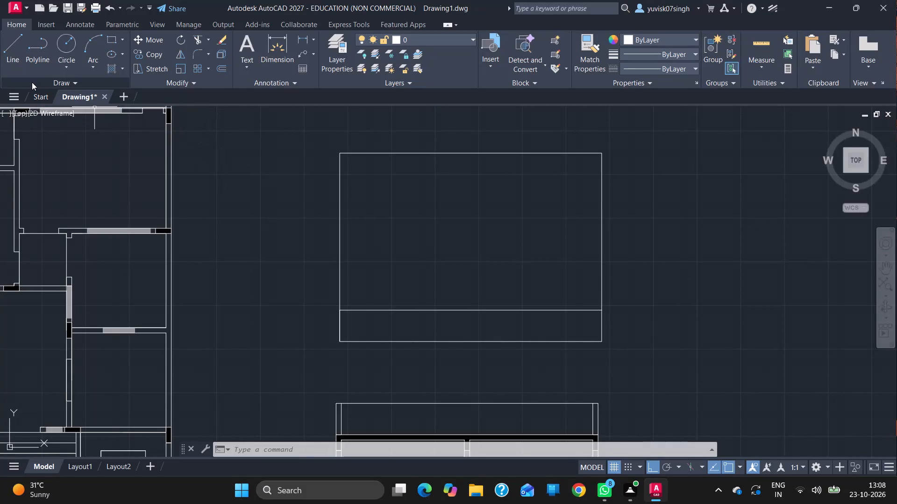
Draw a 3" high strip with lines across the full 25' width of the upper outline, starting 12' above the 3' base.
{"action": "left_click", "coordinate": [14, 59]}
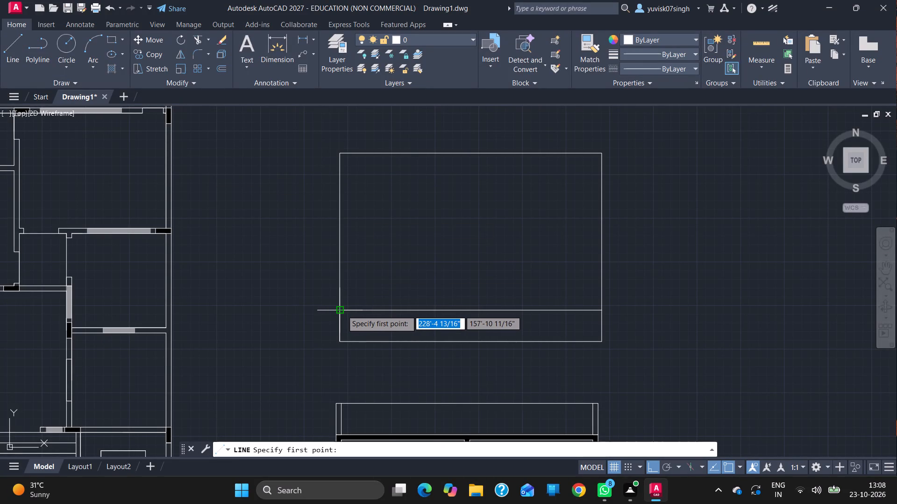
{"action": "left_click_drag", "start_coordinate": [342, 310], "coordinate": [334, 193]}
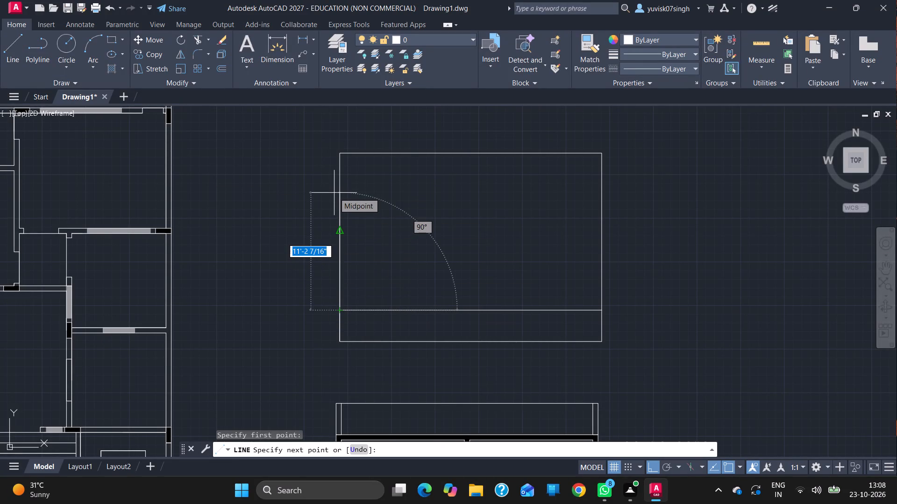
{"action": "type", "text": "12"}
{"action": "key", "text": "apostrophe"}
{"action": "key", "text": "Return"}
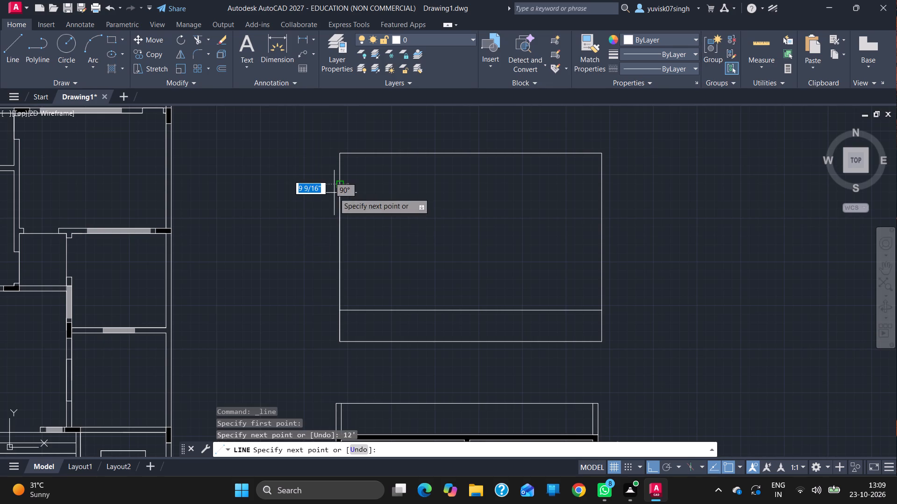
{"action": "left_click", "coordinate": [601, 184]}
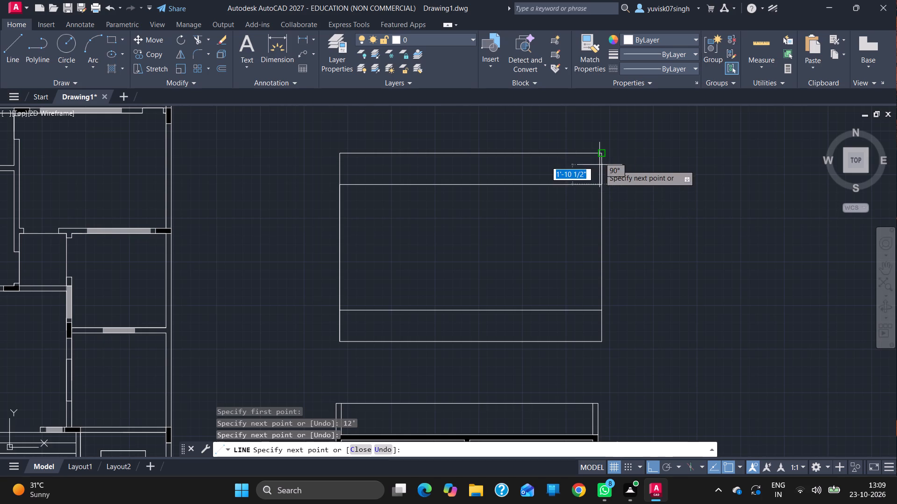
{"action": "key", "text": "3"}
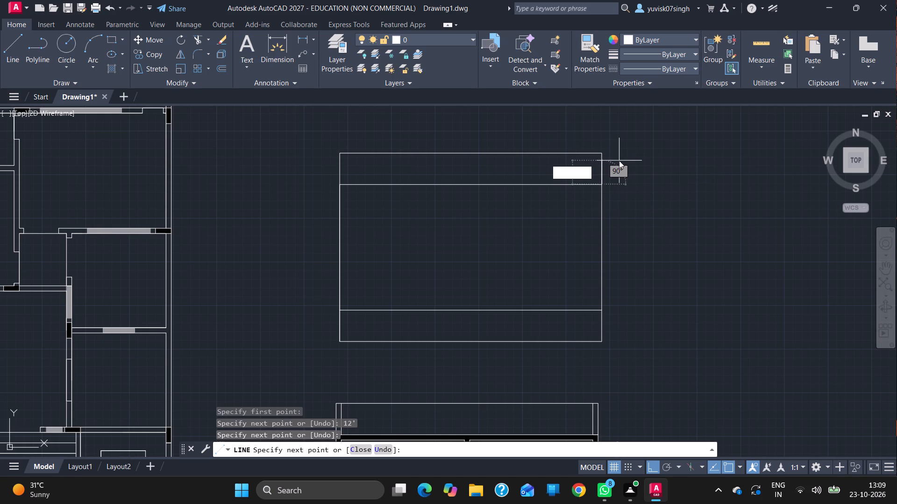
{"action": "key", "text": "Return"}
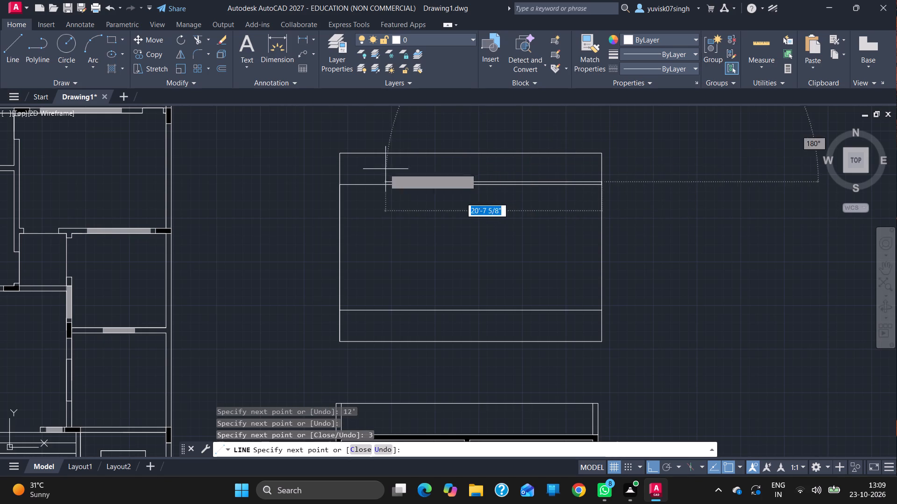
{"action": "left_click", "coordinate": [340, 180]}
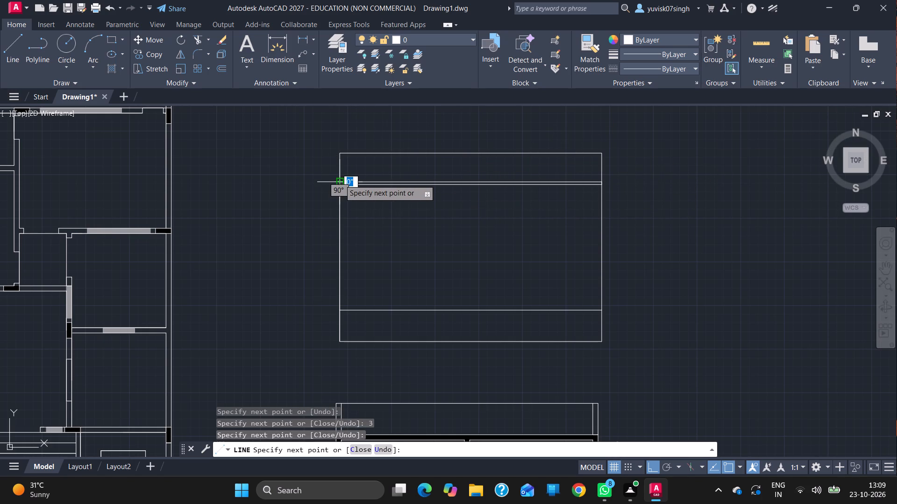
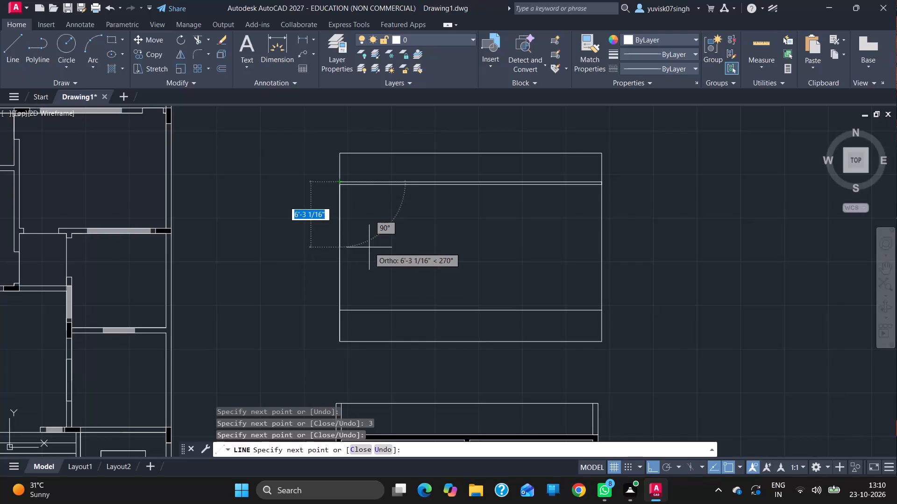
Draw a 1' wide vertical panel with lines from base top to strip underside, starting 2' in from the wall's left edge.
{"action": "key", "text": "Escape"}
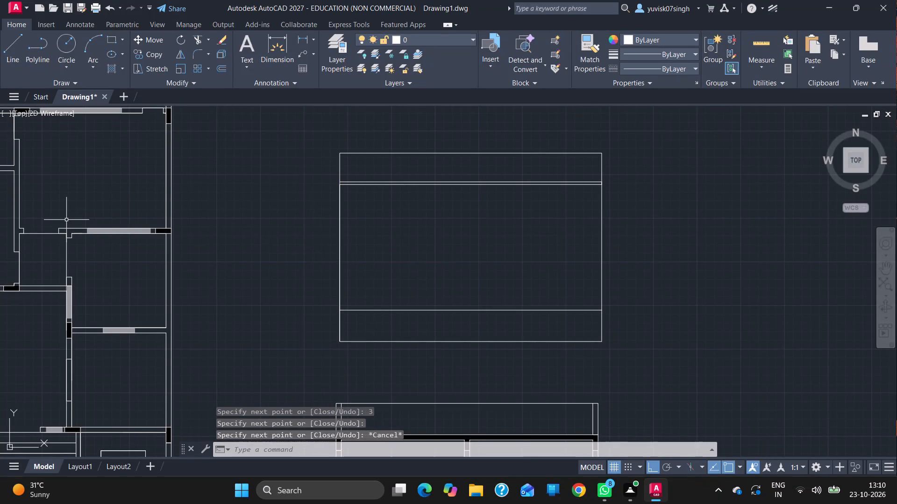
{"action": "left_click", "coordinate": [2, 48]}
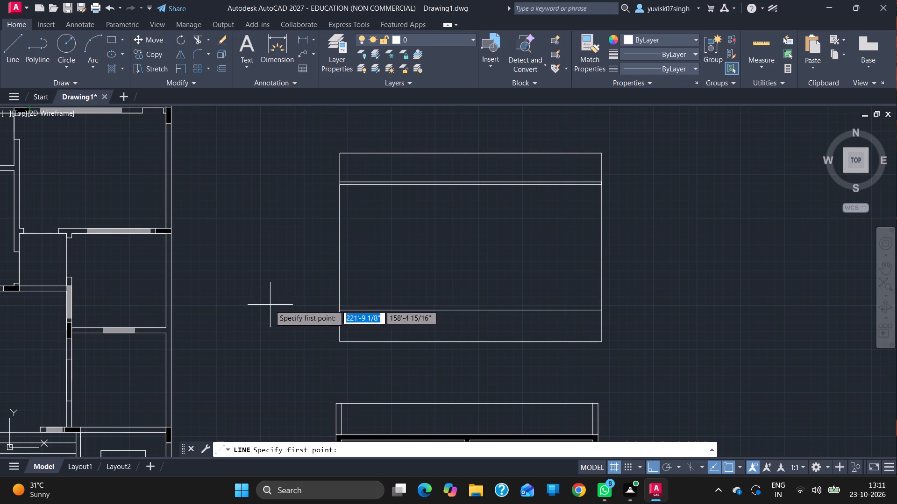
{"action": "left_click_drag", "start_coordinate": [341, 309], "coordinate": [358, 309]}
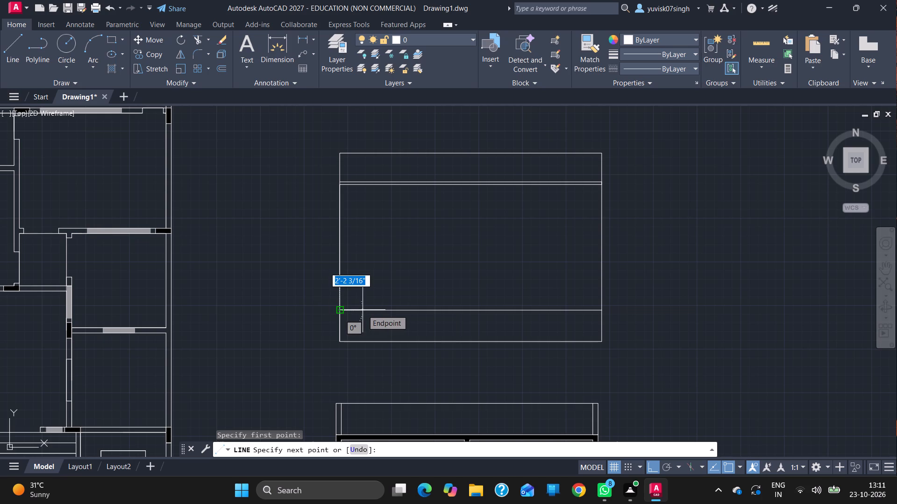
{"action": "key", "text": "2"}
{"action": "key", "text": "apostrophe"}
{"action": "key", "text": "Return"}
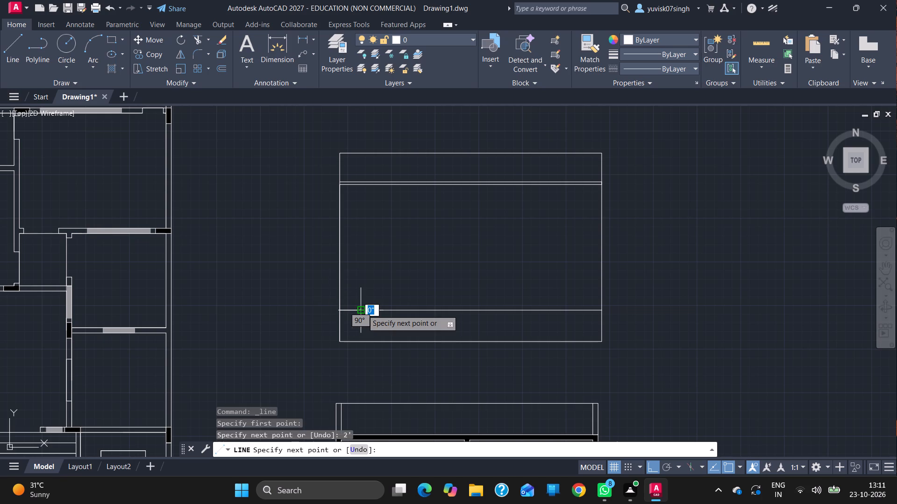
{"action": "left_click", "coordinate": [358, 186]}
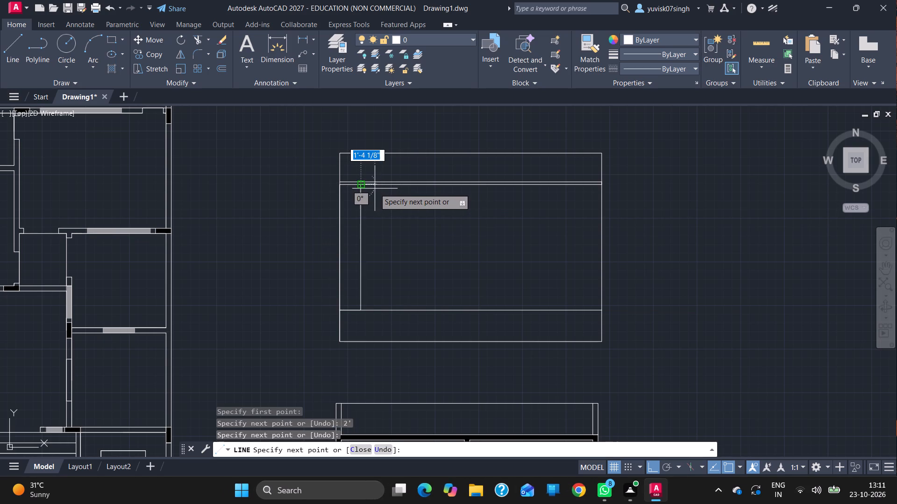
{"action": "type", "text": "1'"}
{"action": "key", "text": "Return"}
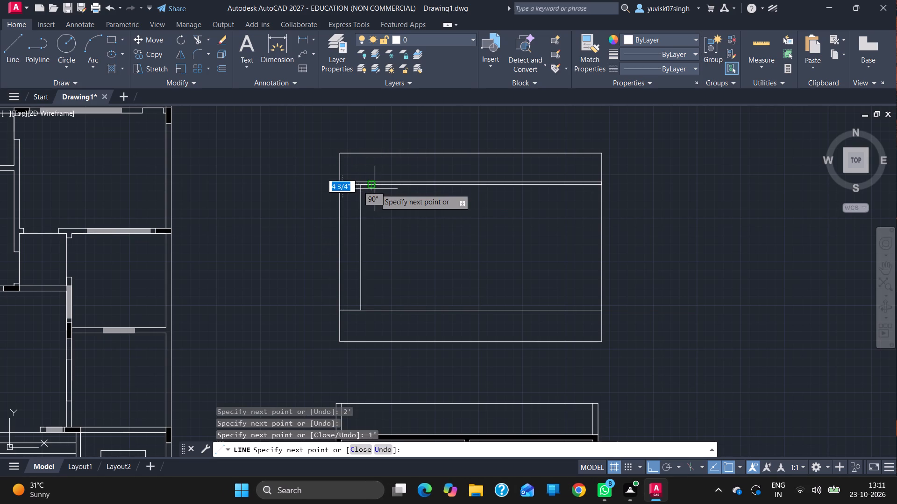
{"action": "left_click", "coordinate": [371, 307]}
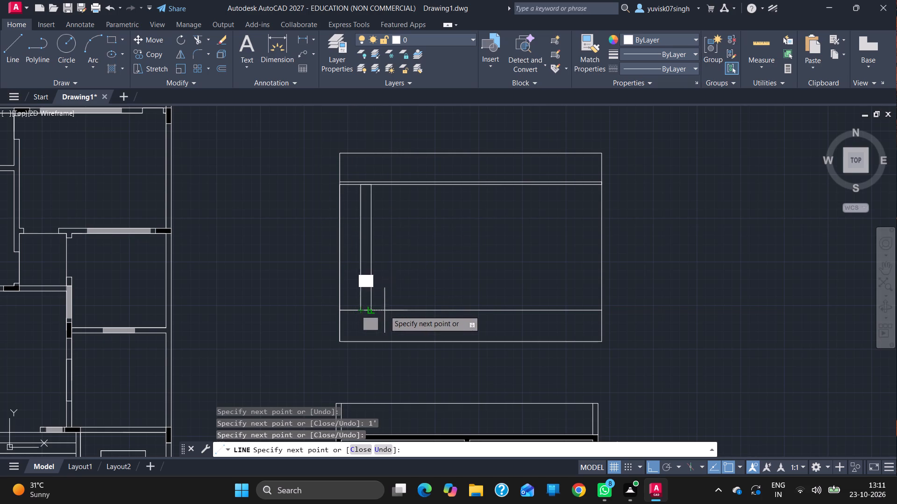
Continue the lines with a 3" gap and a second 1' wide vertical panel between the base top and the strip underside.
{"action": "key", "text": "3"}
{"action": "key", "text": "Return"}
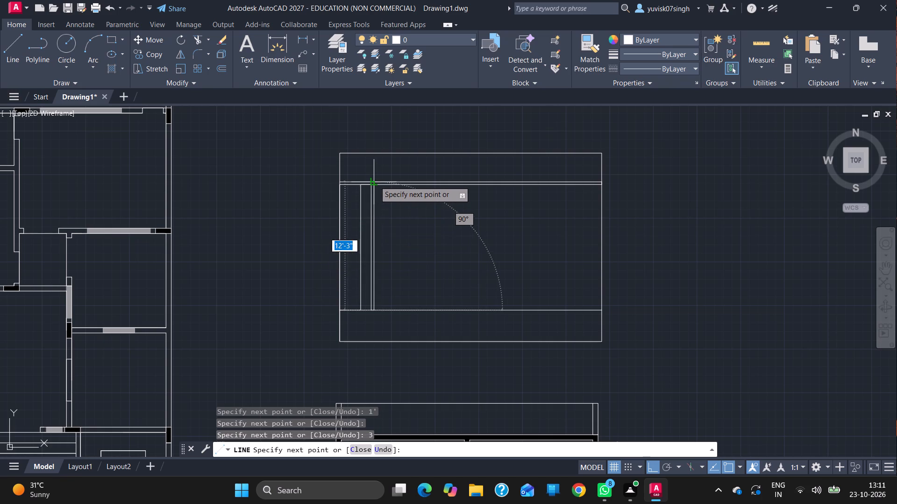
{"action": "left_click_drag", "start_coordinate": [375, 186], "coordinate": [388, 189]}
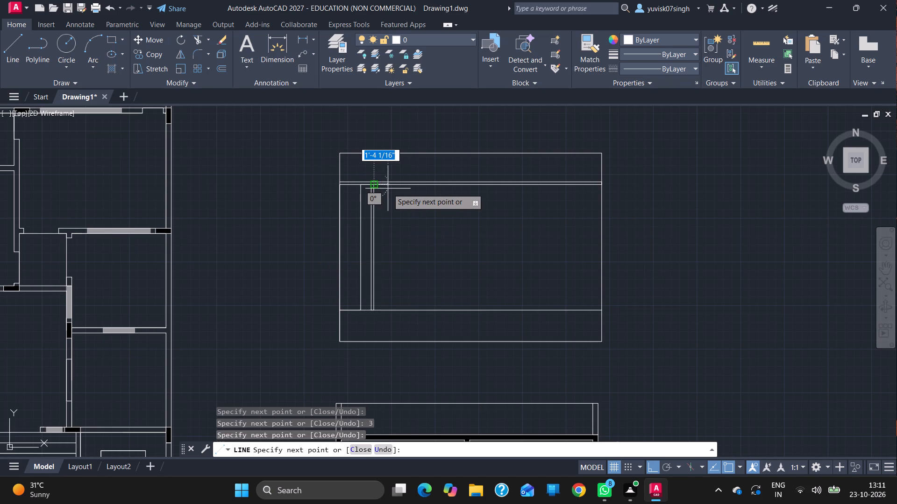
{"action": "type", "text": "1'"}
{"action": "key", "text": "Return"}
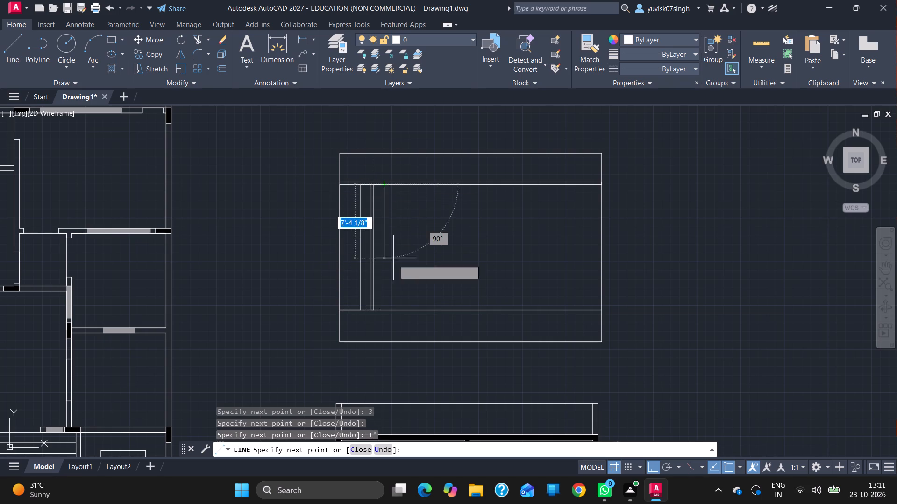
{"action": "left_click", "coordinate": [384, 310]}
{"action": "key", "text": "Escape"}
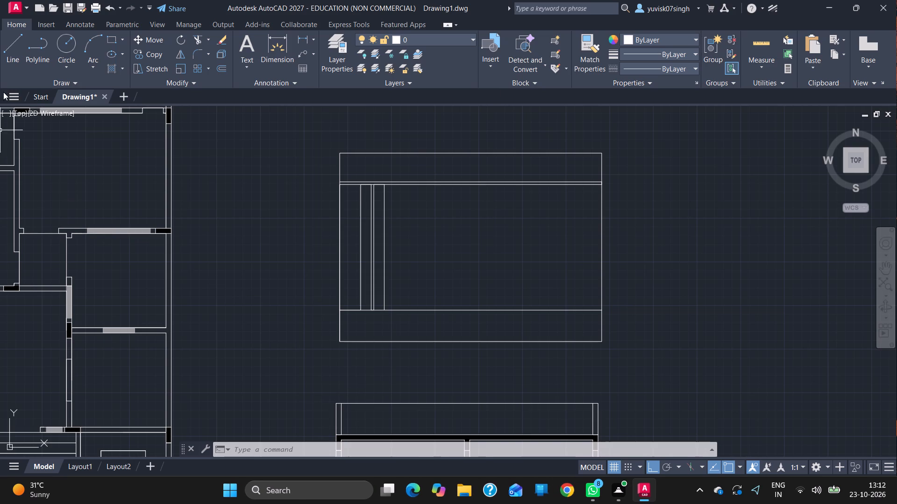
Draw a line along the base top from the second panel to the wall's midpoint, and up to the strip underside.
{"action": "left_click", "coordinate": [16, 58]}
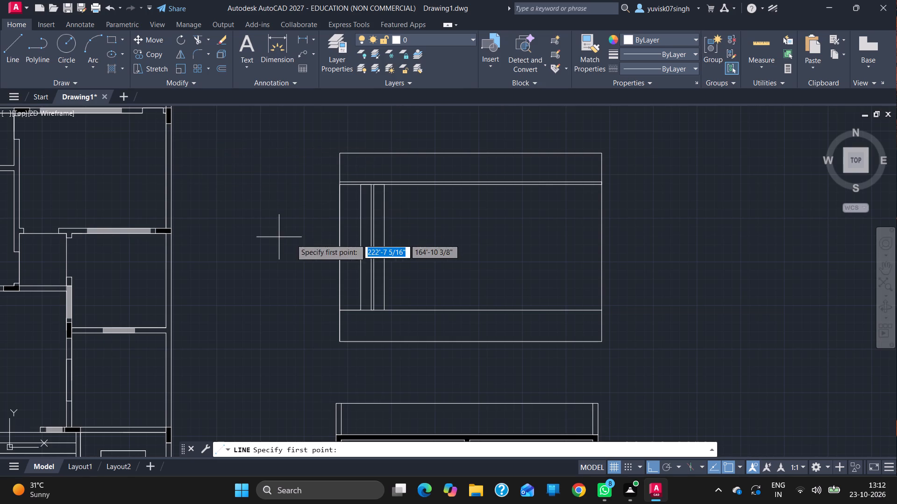
{"action": "left_click", "coordinate": [386, 305]}
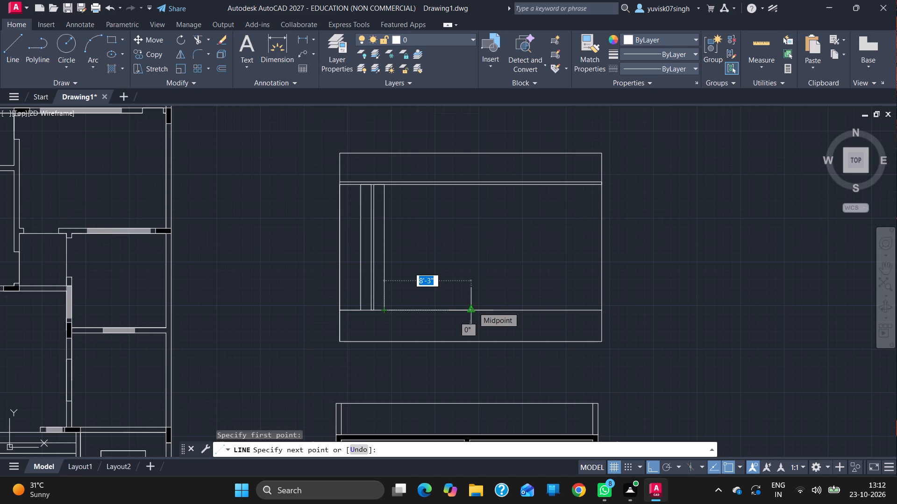
{"action": "left_click", "coordinate": [473, 307]}
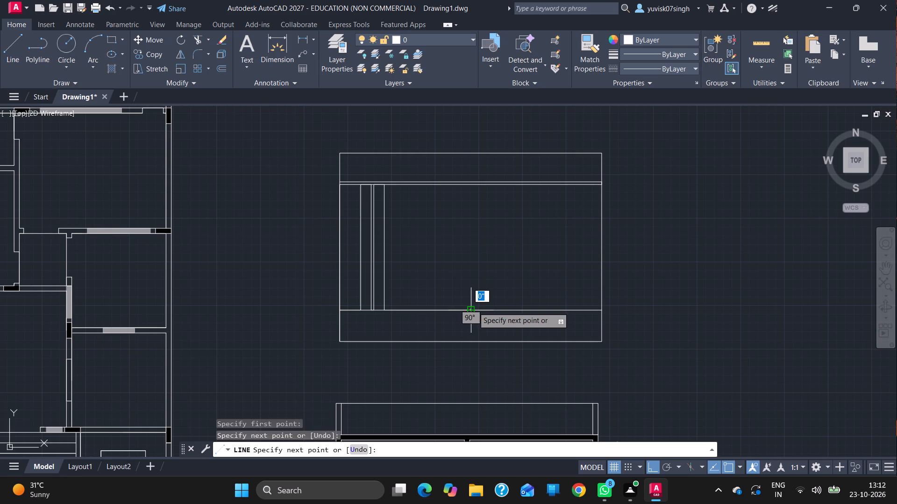
{"action": "left_click", "coordinate": [471, 184]}
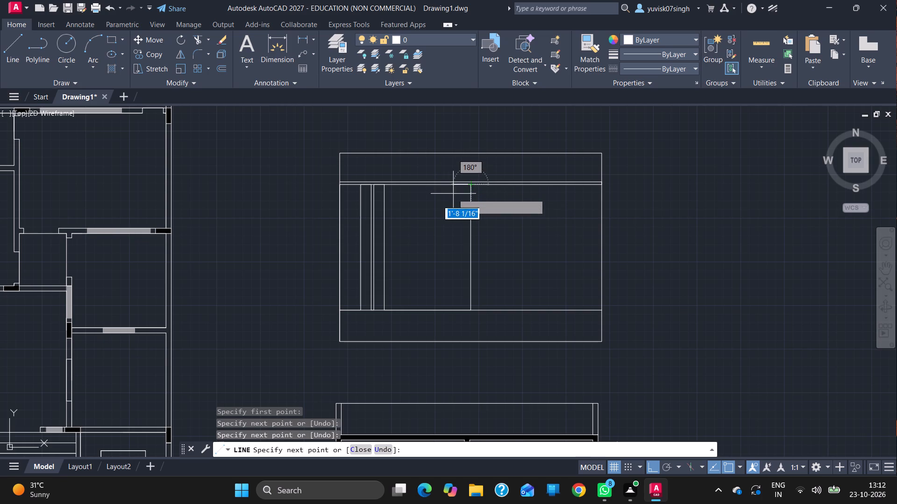
{"action": "key", "text": "Escape"}
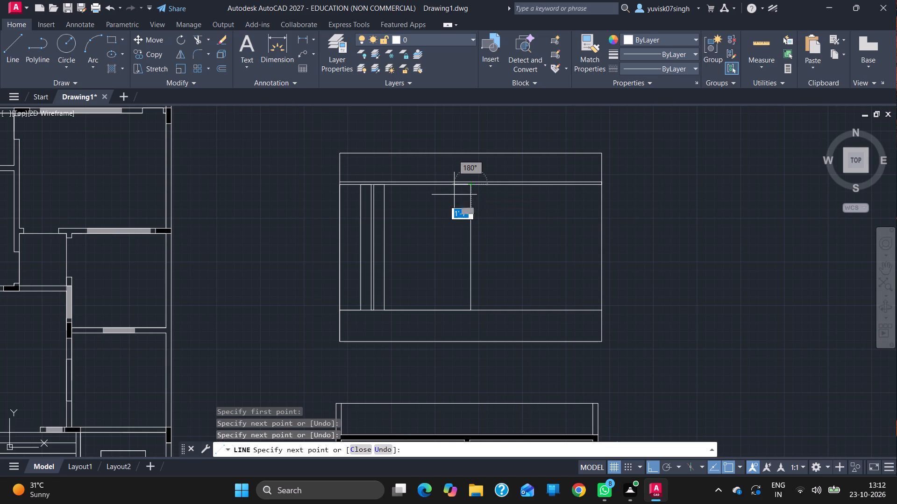
Draw a 3" wide vertical strip centred on the middle line, offset 1.5" to its left, between the base top and the horizontal strip.
{"action": "left_click", "coordinate": [9, 60]}
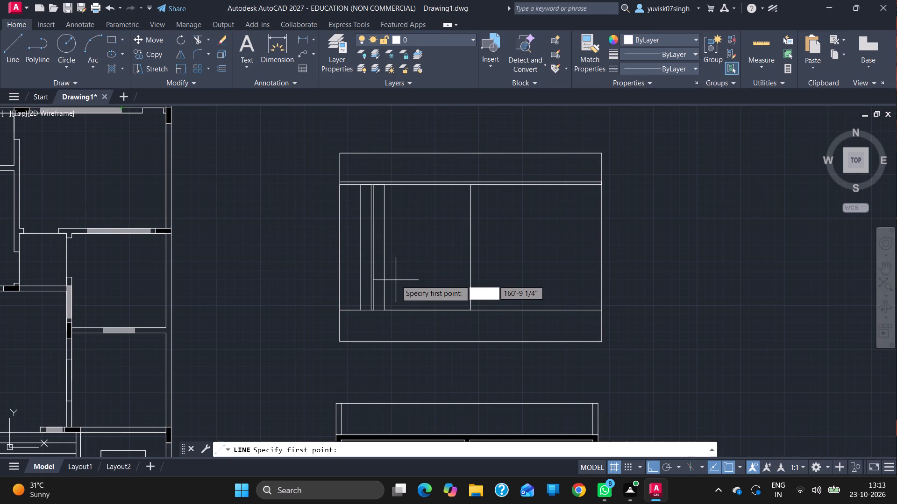
{"action": "left_click_drag", "start_coordinate": [470, 310], "coordinate": [460, 309]}
{"action": "key", "text": "1"}
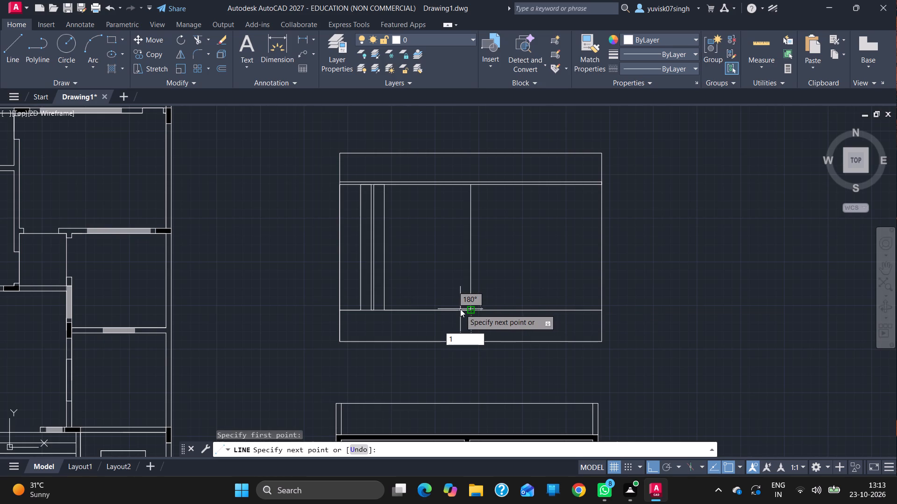
{"action": "key", "text": "period"}
{"action": "key", "text": "5"}
{"action": "key", "text": "Return"}
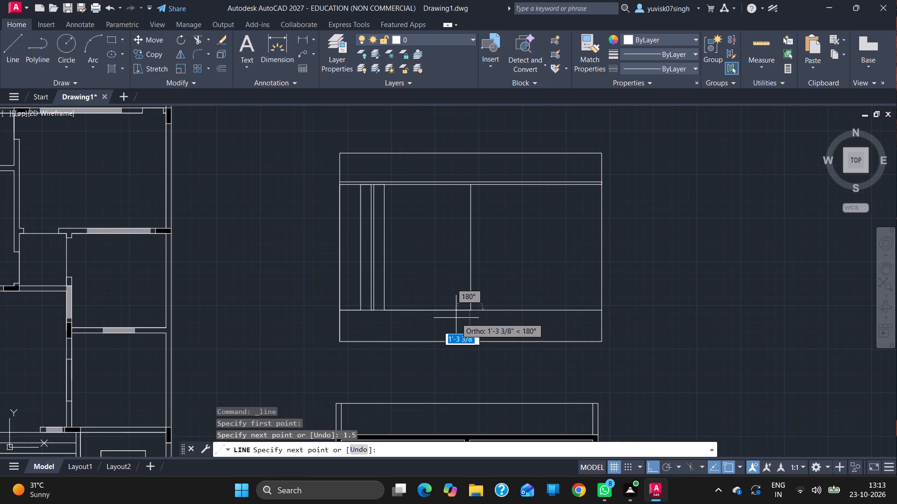
{"action": "scroll", "coordinate": [456, 318], "scroll_direction": "up", "scroll_amount": 2, "text": "ctrl"}
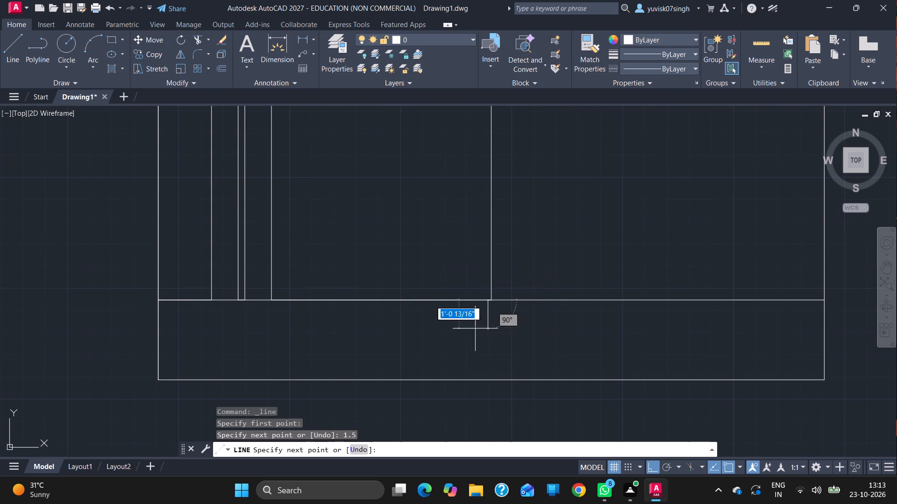
{"action": "key", "text": "3"}
{"action": "key", "text": "Return"}
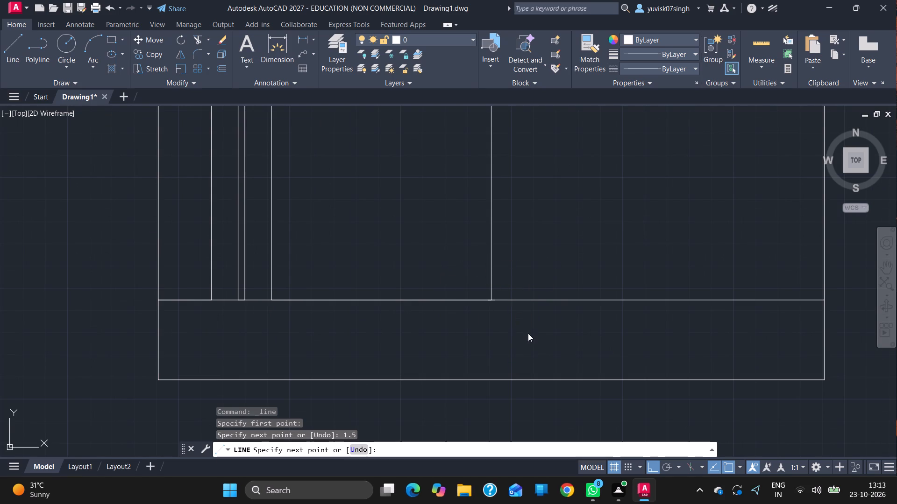
{"action": "scroll", "coordinate": [516, 245], "scroll_direction": "down", "scroll_amount": 3, "text": "ctrl"}
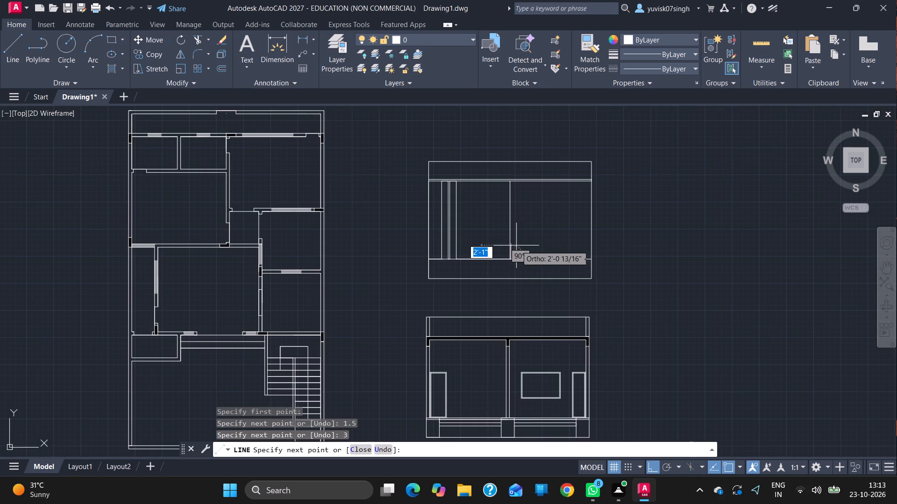
{"action": "scroll", "coordinate": [515, 179], "scroll_direction": "up", "scroll_amount": 3, "text": "ctrl"}
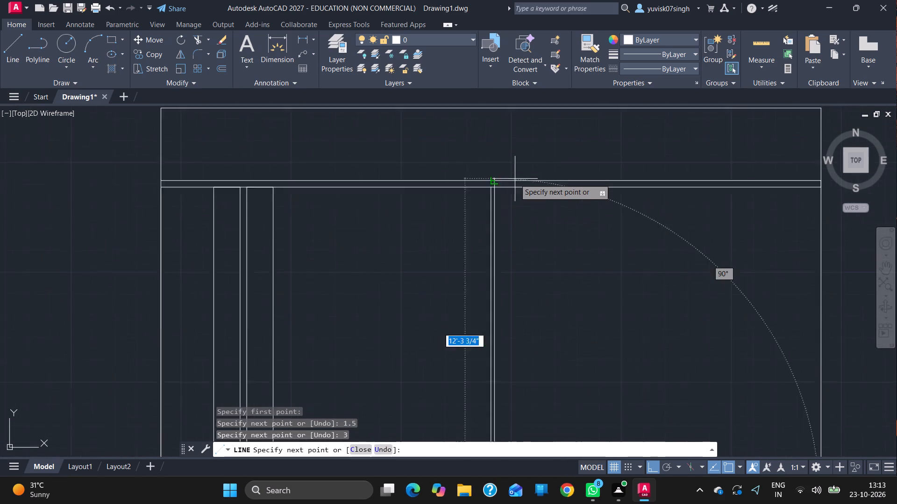
{"action": "scroll", "coordinate": [515, 179], "scroll_direction": "up", "scroll_amount": 1, "text": "ctrl"}
{"action": "left_click_drag", "start_coordinate": [482, 193], "coordinate": [453, 194]}
{"action": "key", "text": "3"}
{"action": "key", "text": "Return"}
{"action": "scroll", "coordinate": [453, 194], "scroll_direction": "down", "scroll_amount": 1, "text": "ctrl"}
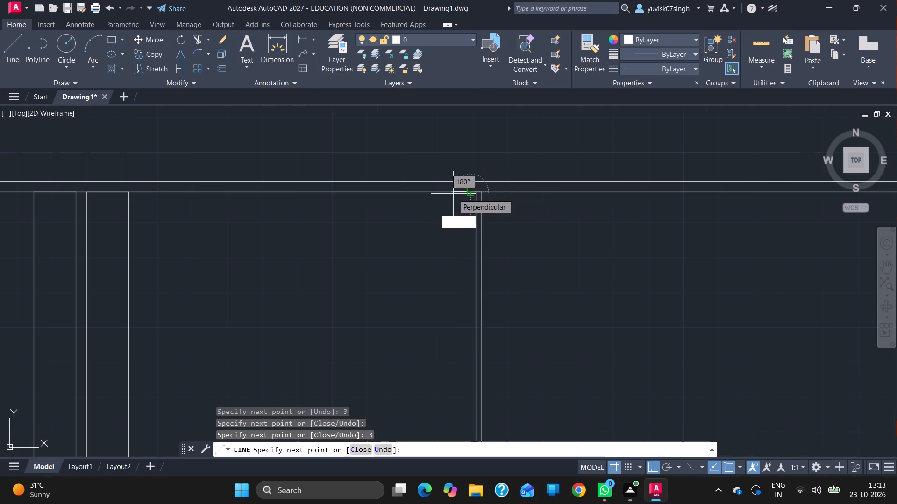
{"action": "scroll", "coordinate": [453, 194], "scroll_direction": "down", "scroll_amount": 2, "text": "ctrl"}
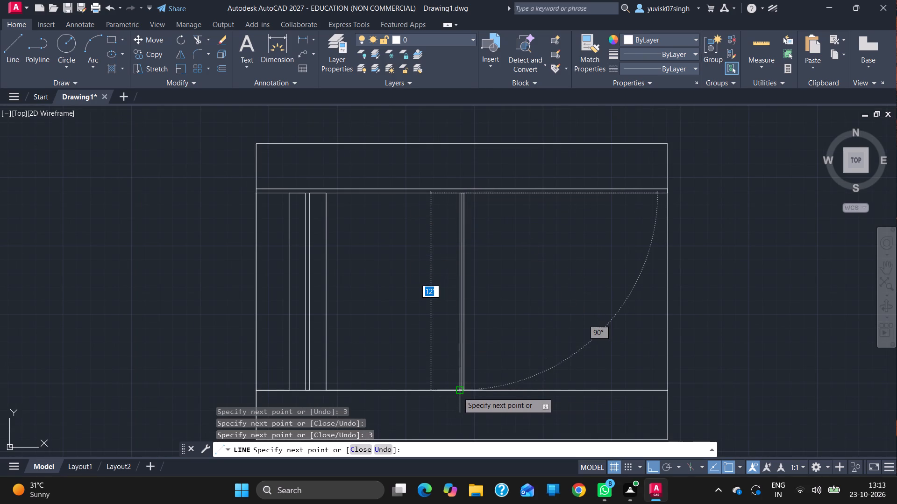
{"action": "left_click", "coordinate": [458, 390]}
{"action": "key", "text": "Escape"}
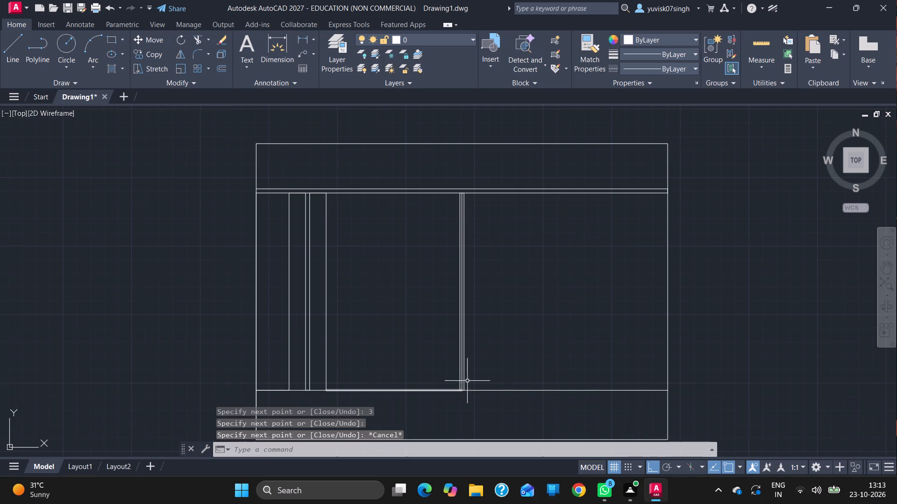
Delete the vertical centre line inside the 3" wide middle strip.
{"action": "left_click", "coordinate": [462, 381]}
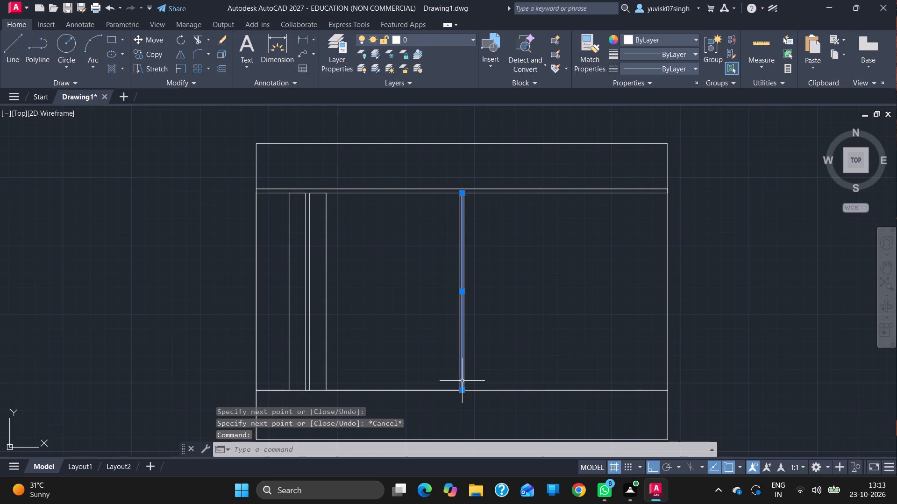
{"action": "key", "text": "Delete"}
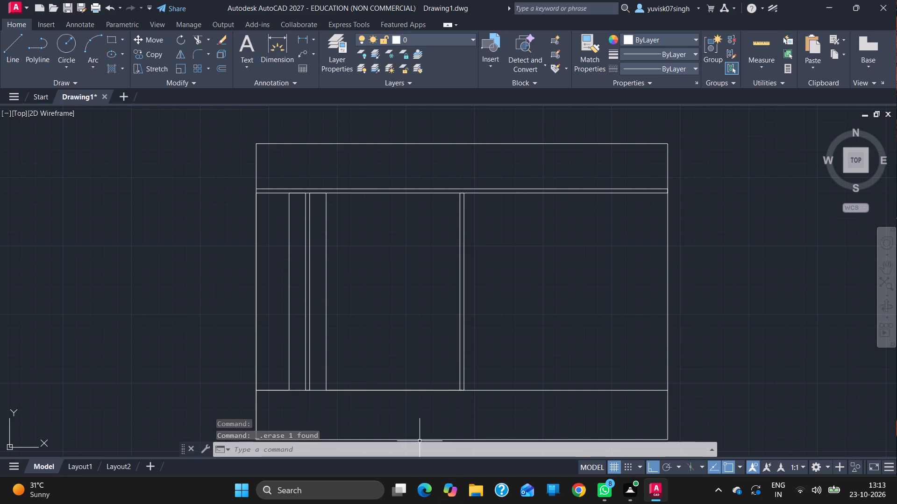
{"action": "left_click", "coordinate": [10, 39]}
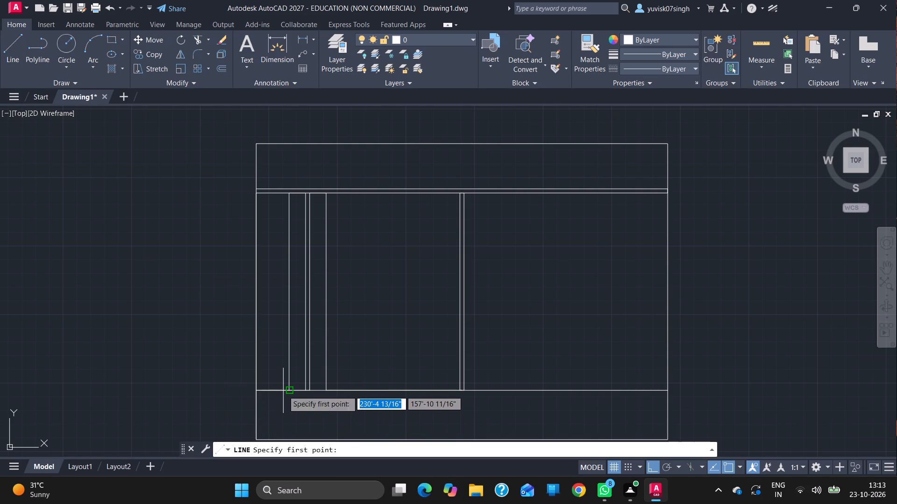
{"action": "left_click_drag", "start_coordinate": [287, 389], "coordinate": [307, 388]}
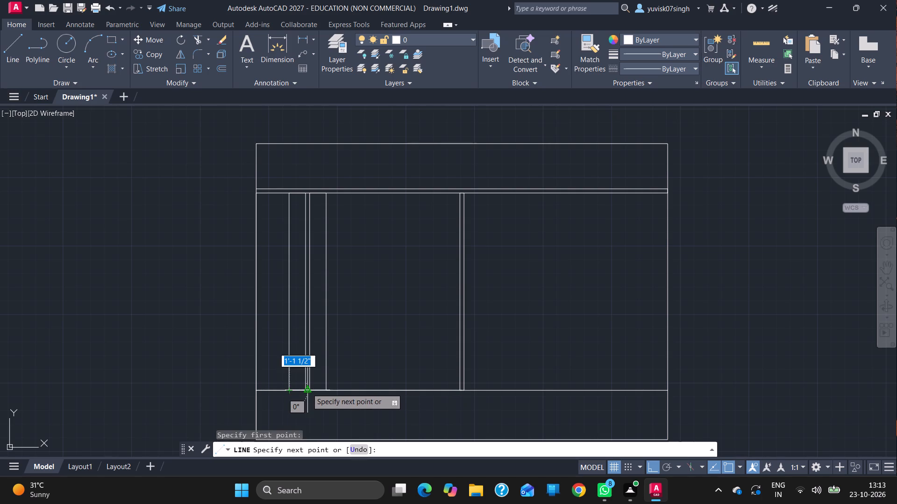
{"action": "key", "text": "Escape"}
Draw a 1' wide vertical panel on each side of the 3" middle strip, from base top to the horizontal strip's underside.
{"action": "left_click", "coordinate": [7, 49]}
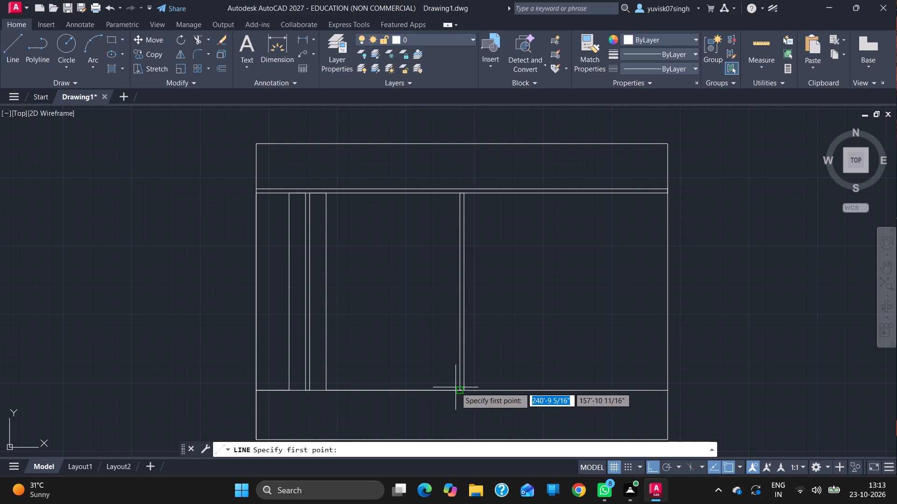
{"action": "left_click_drag", "start_coordinate": [459, 388], "coordinate": [444, 386]}
{"action": "type", "text": "1'"}
{"action": "key", "text": "Return"}
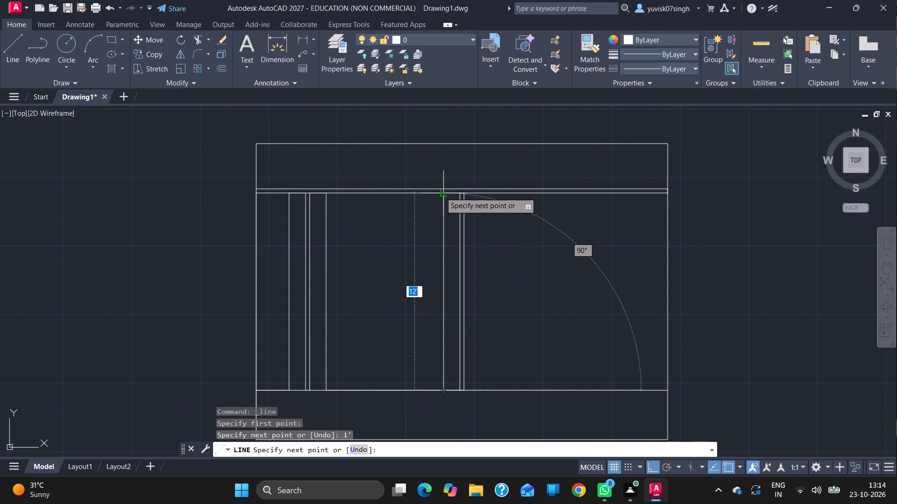
{"action": "left_click", "coordinate": [441, 192]}
{"action": "left_click", "coordinate": [464, 193]}
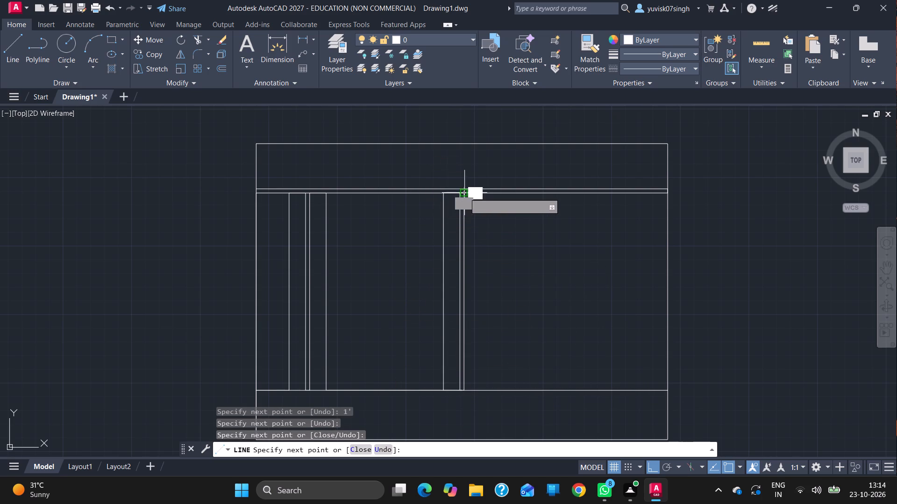
{"action": "type", "text": "1'"}
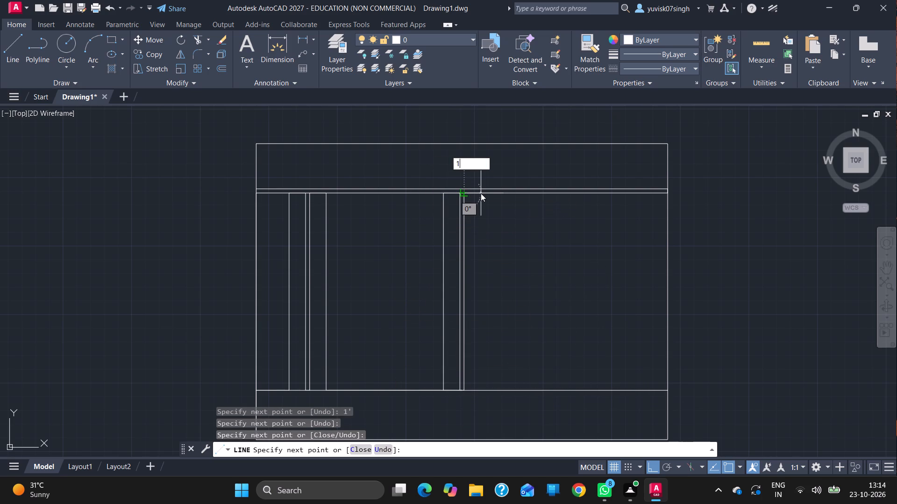
{"action": "key", "text": "Return"}
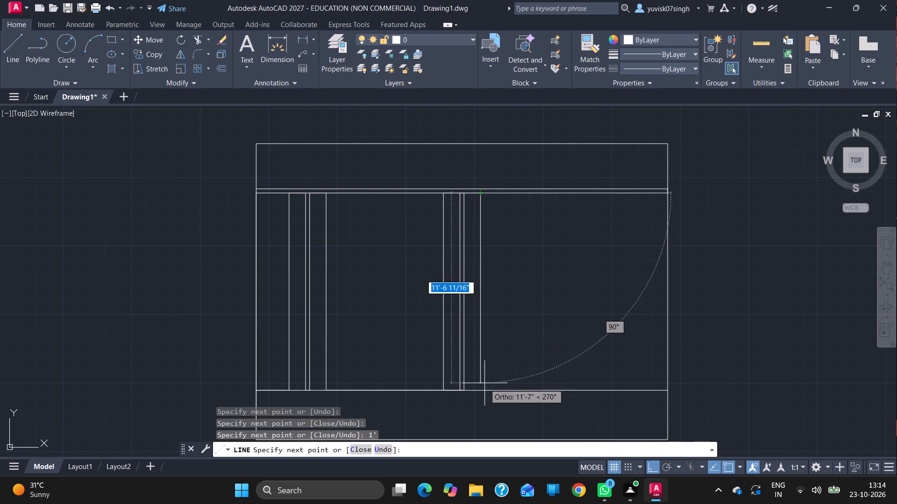
{"action": "left_click", "coordinate": [482, 392]}
{"action": "key", "text": "Escape"}
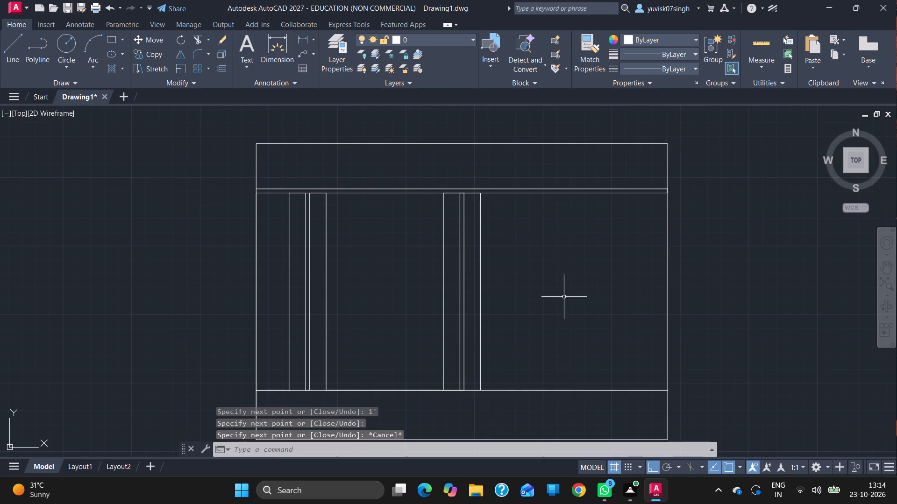
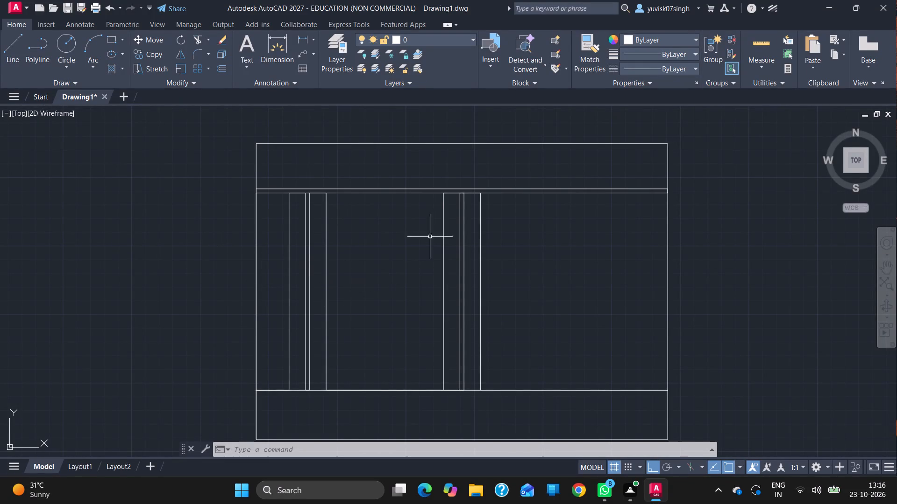
Draw a reference line along the base top from the outer edge of the first strip-and-panel group to the wall's far right end.
{"action": "left_click", "coordinate": [7, 52]}
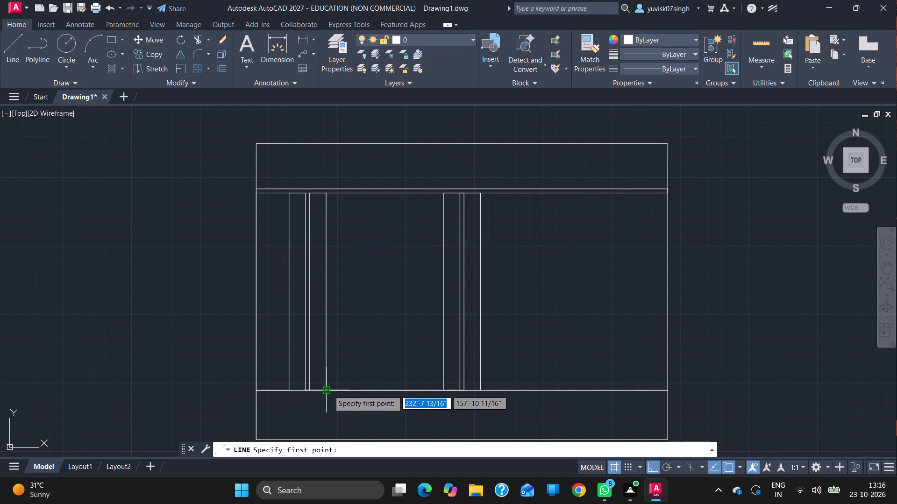
{"action": "left_click", "coordinate": [328, 390]}
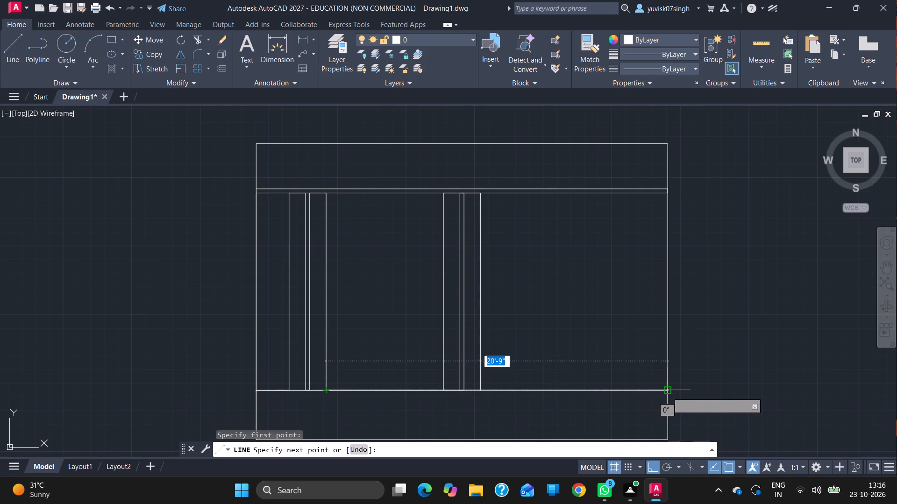
{"action": "left_click_drag", "start_coordinate": [667, 392], "coordinate": [507, 392]}
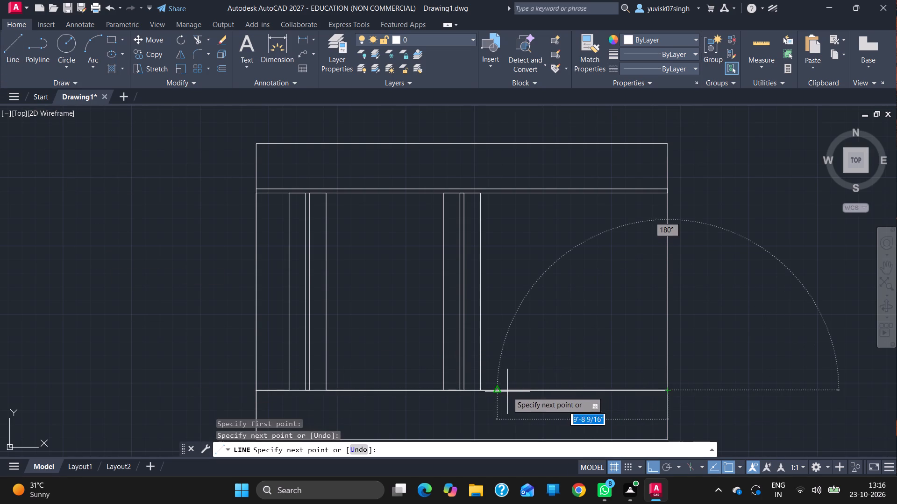
{"action": "left_click_drag", "start_coordinate": [507, 392], "coordinate": [497, 390]}
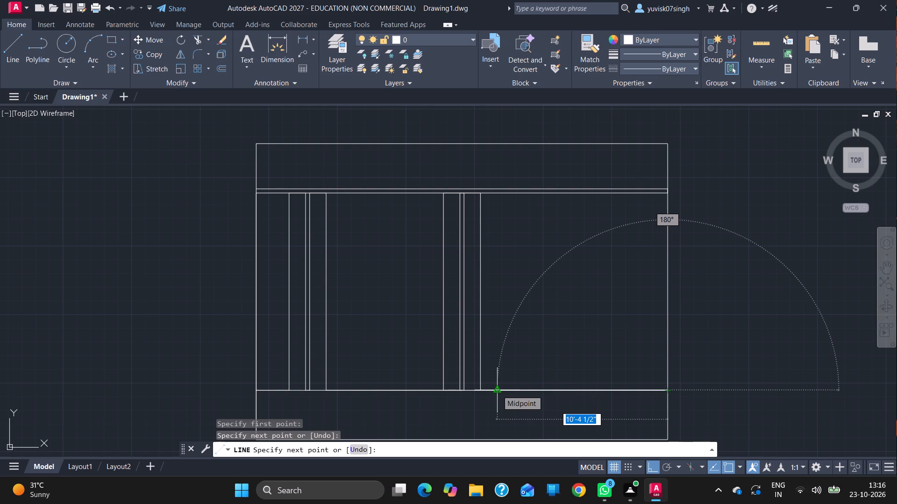
{"action": "key", "text": "grave"}
{"action": "key", "text": "Escape"}
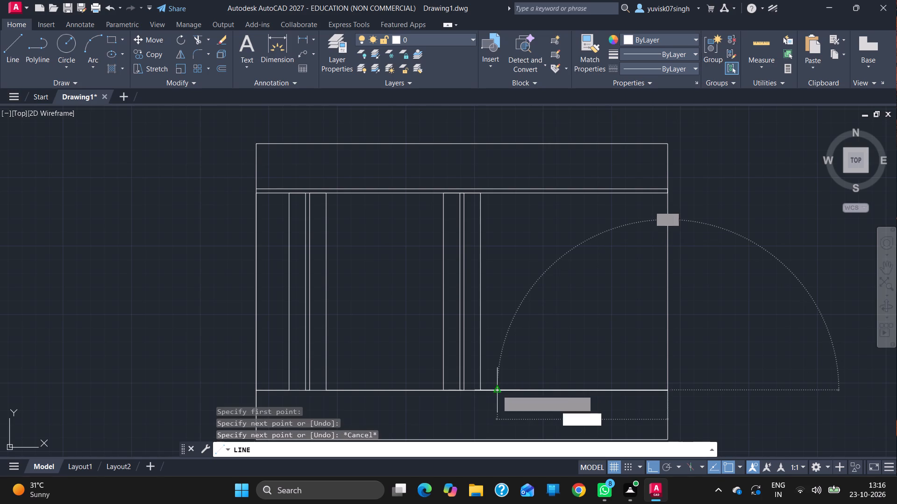
{"action": "key", "text": "Escape"}
Move the middle 3" strip and its two 1' panels right so the group's right edge meets the reference line's midpoint.
{"action": "key", "text": "m"}
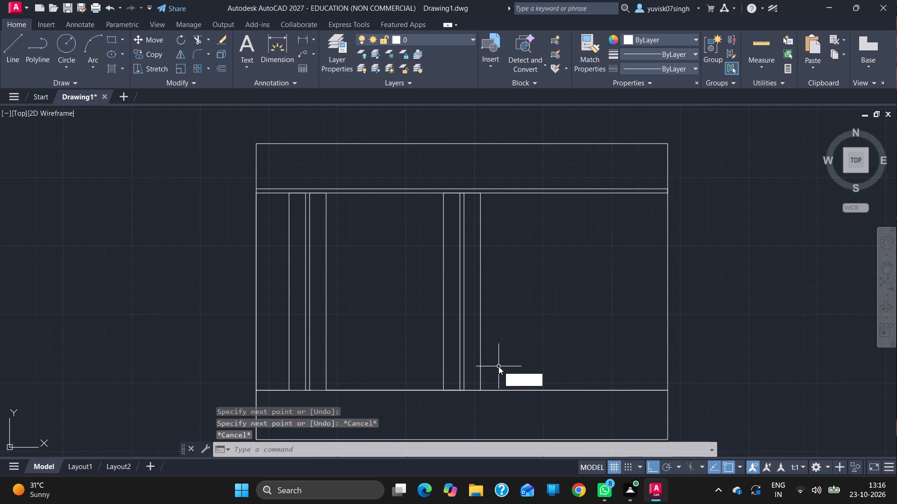
{"action": "key", "text": "Return"}
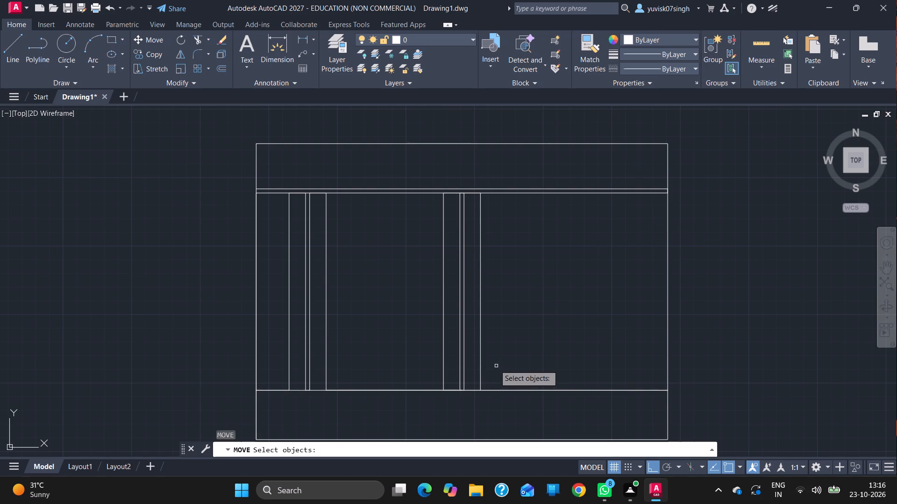
{"action": "left_click_drag", "start_coordinate": [495, 360], "coordinate": [444, 293]}
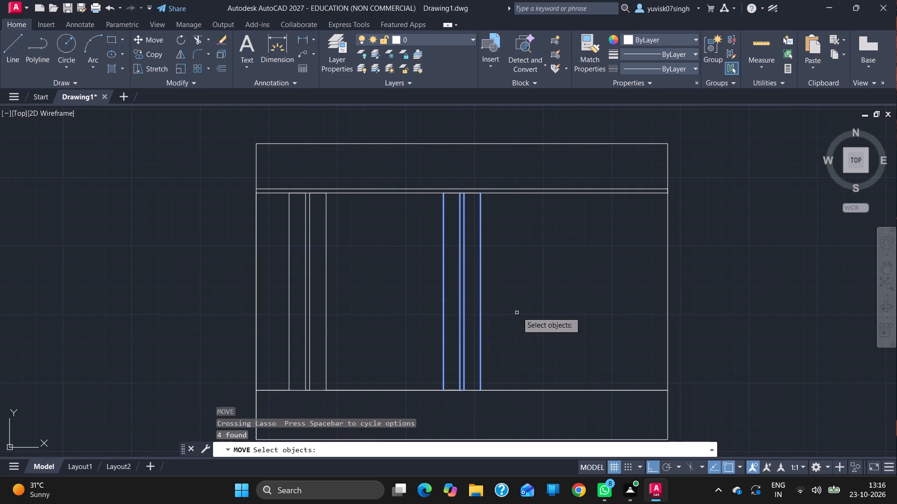
{"action": "key", "text": "Return"}
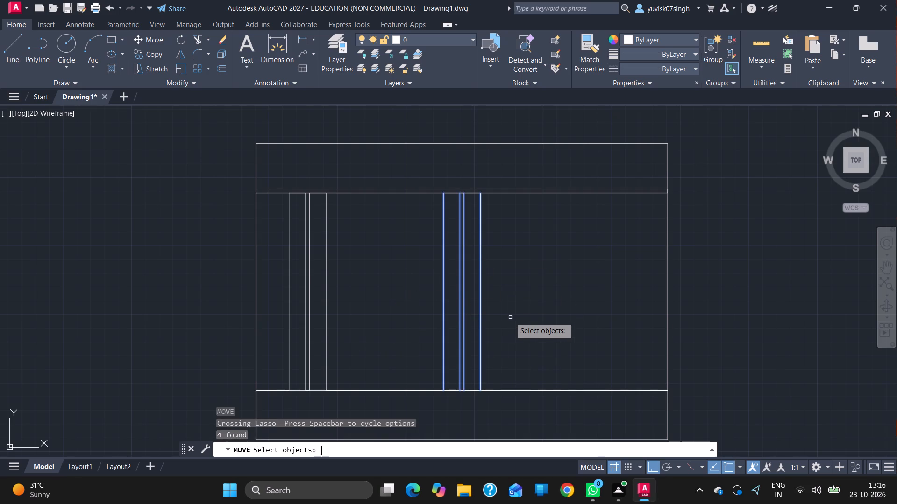
{"action": "left_click_drag", "start_coordinate": [484, 389], "coordinate": [488, 389]}
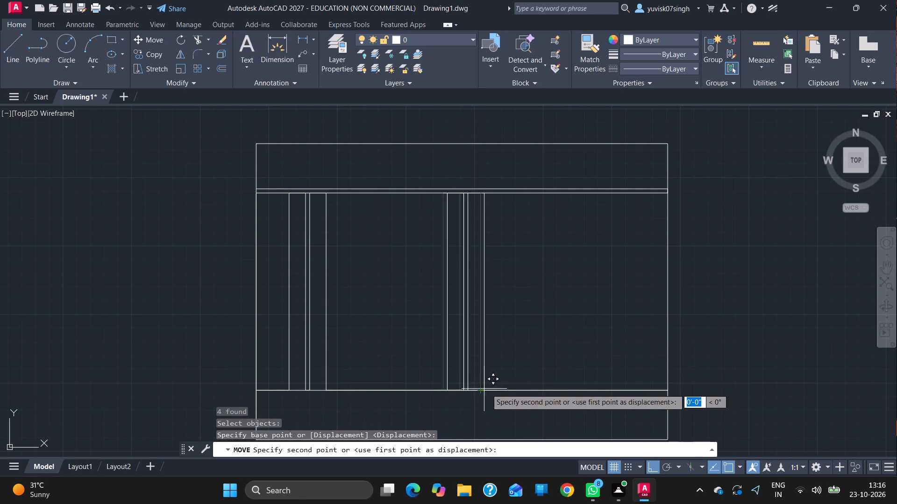
{"action": "left_click_drag", "start_coordinate": [488, 389], "coordinate": [495, 389]}
{"action": "left_click", "coordinate": [495, 389]}
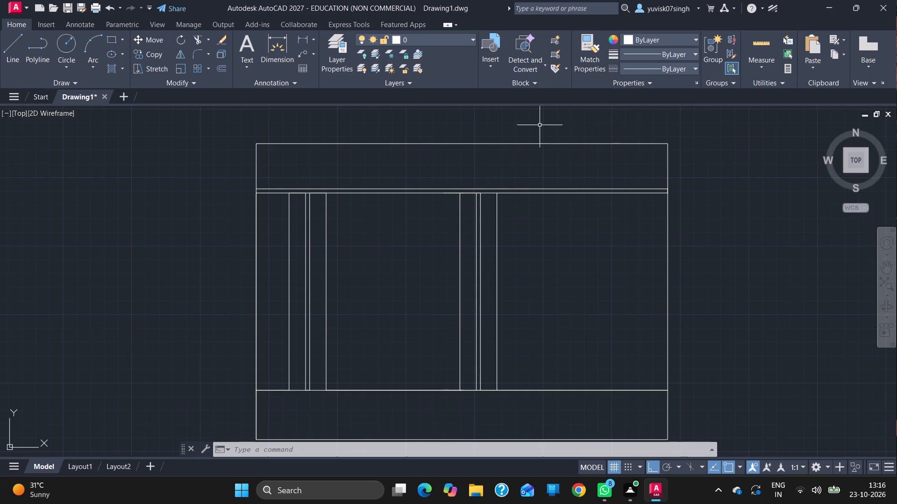
Draw the top and sides of a door outline 7' high and 5' wide, from the middle group's left edge to the base top.
{"action": "left_click", "coordinate": [14, 72]}
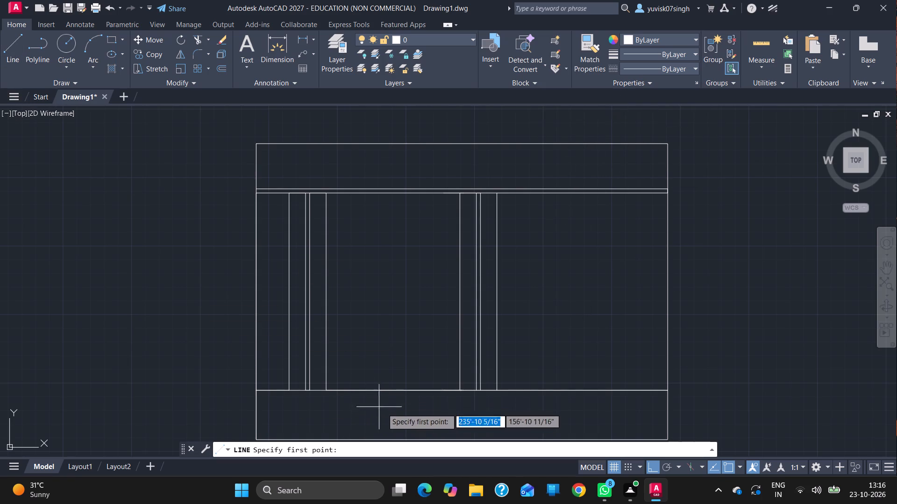
{"action": "left_click_drag", "start_coordinate": [460, 389], "coordinate": [461, 293]}
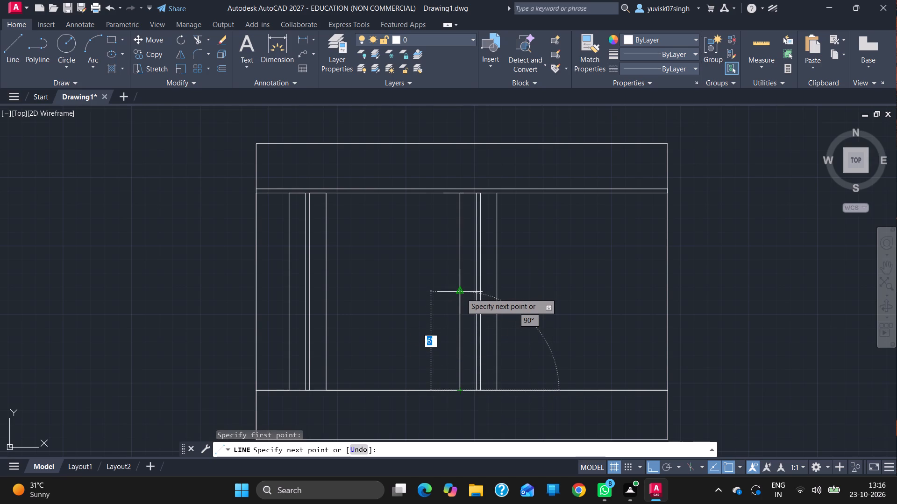
{"action": "left_click_drag", "start_coordinate": [461, 293], "coordinate": [461, 280]}
{"action": "type", "text": "7'"}
{"action": "key", "text": "Return"}
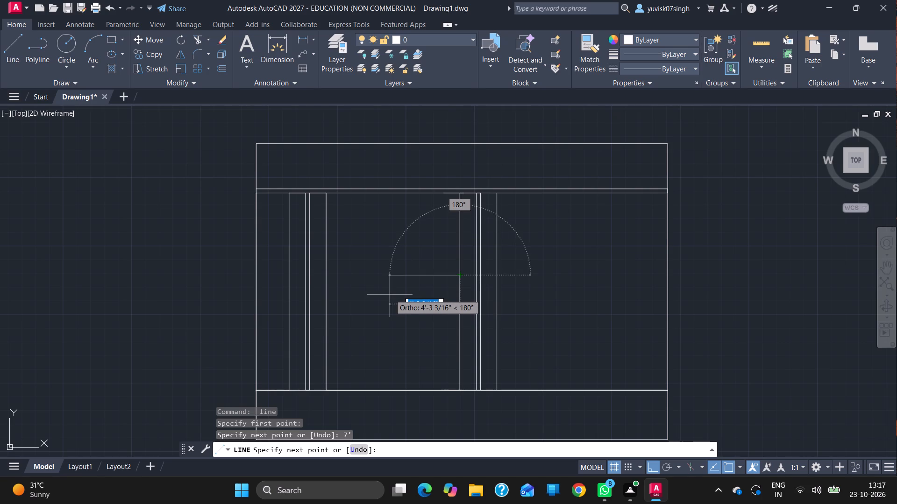
{"action": "type", "text": "4'"}
{"action": "key", "text": "Return"}
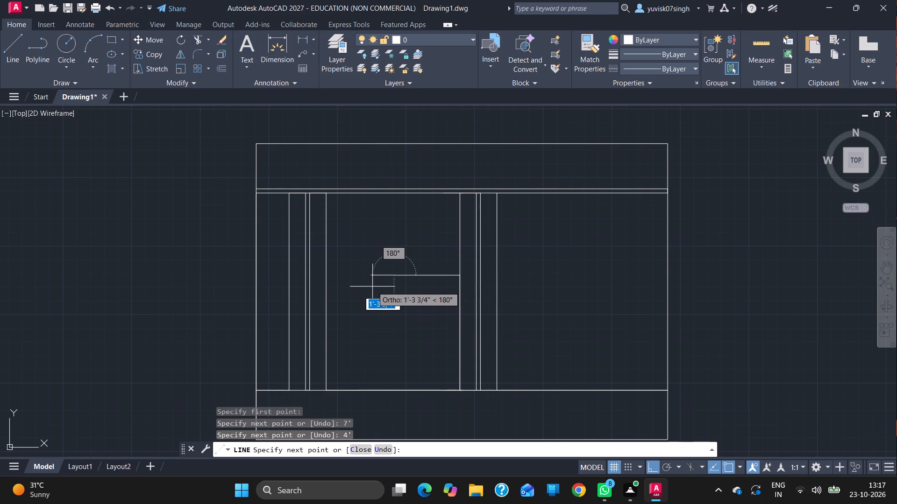
{"action": "type", "text": "1'"}
{"action": "key", "text": "Return"}
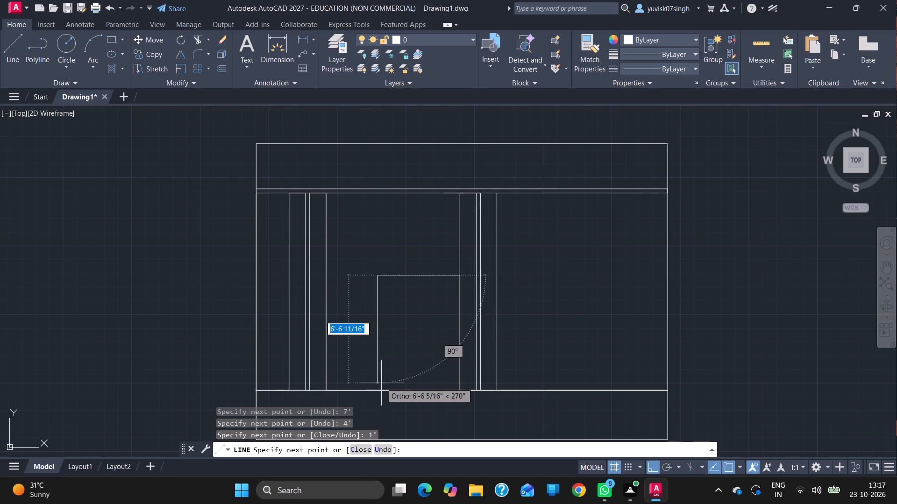
{"action": "left_click", "coordinate": [377, 388]}
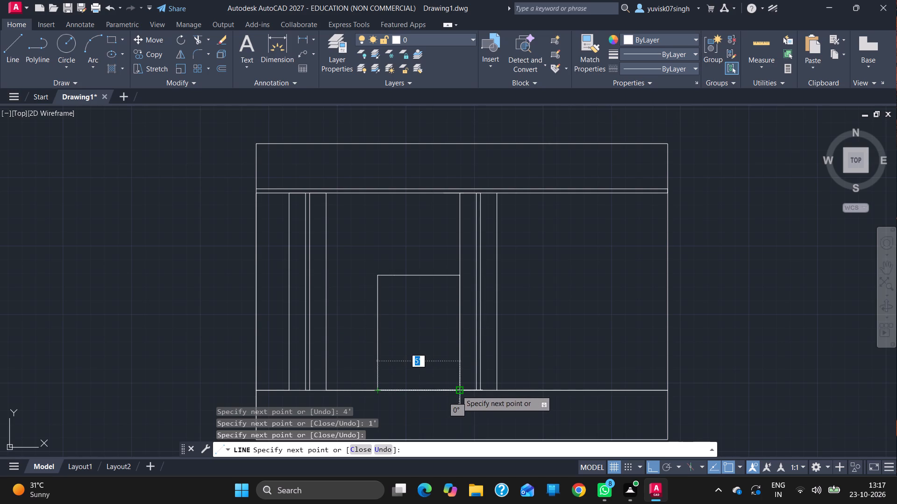
Close the door outline along the base top and draw a vertical line from its midpoint up to the door head.
{"action": "left_click_drag", "start_coordinate": [456, 390], "coordinate": [421, 391]}
{"action": "left_click", "coordinate": [421, 391]}
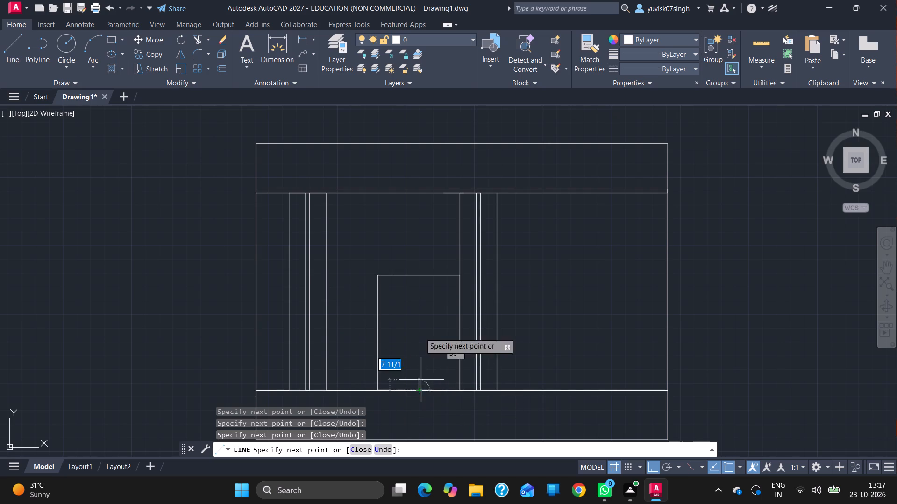
{"action": "left_click", "coordinate": [419, 273]}
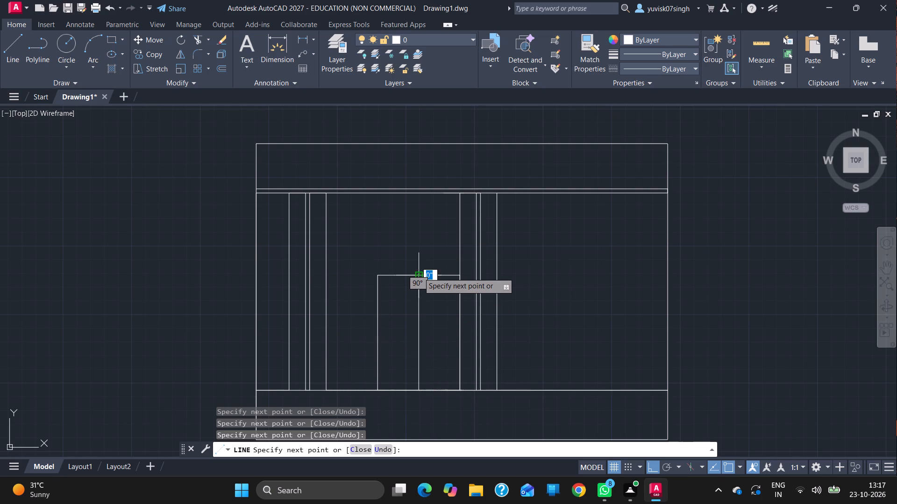
{"action": "key", "text": "Escape"}
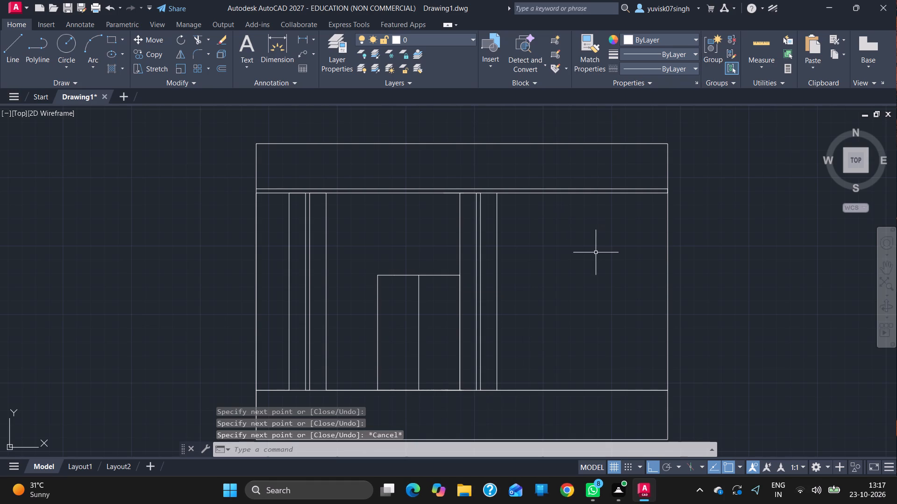
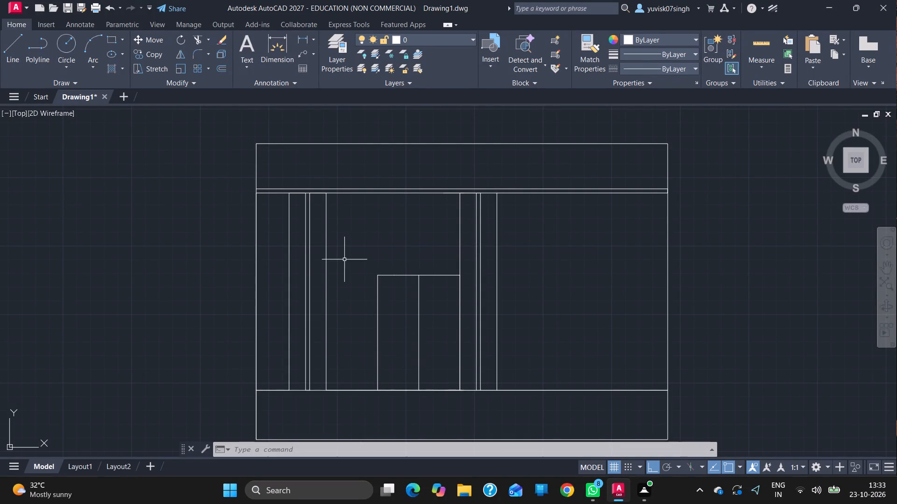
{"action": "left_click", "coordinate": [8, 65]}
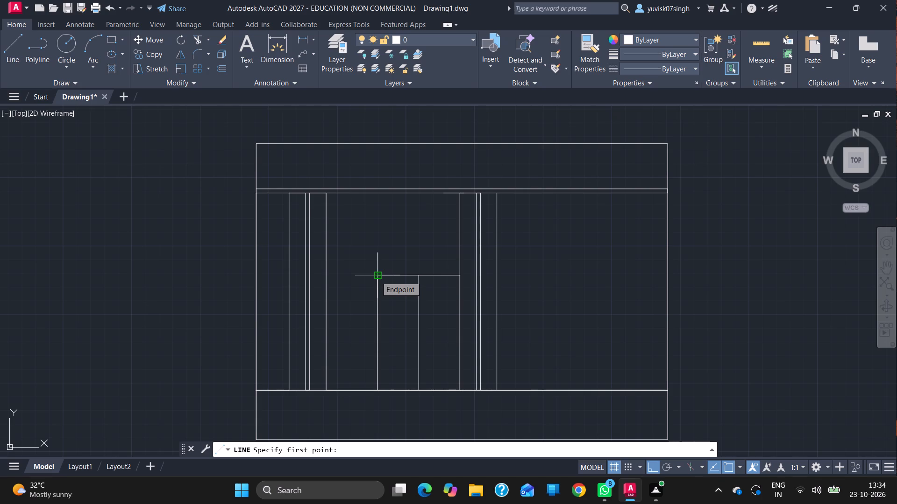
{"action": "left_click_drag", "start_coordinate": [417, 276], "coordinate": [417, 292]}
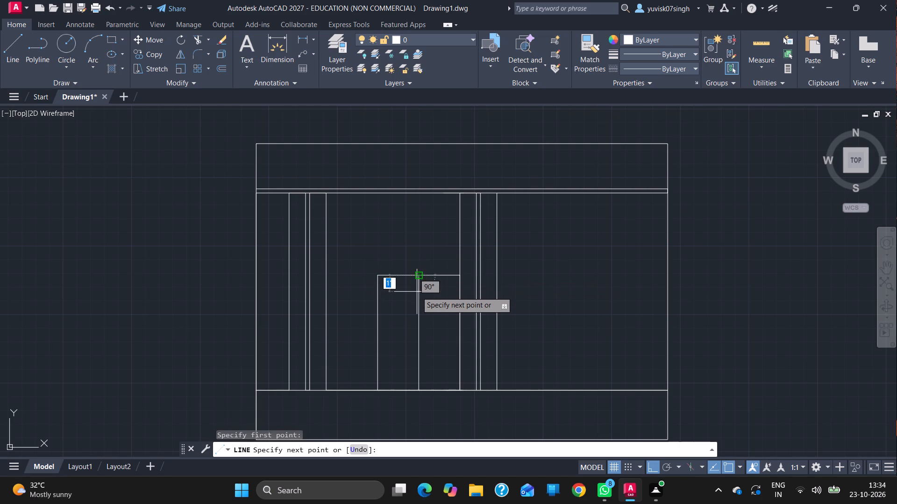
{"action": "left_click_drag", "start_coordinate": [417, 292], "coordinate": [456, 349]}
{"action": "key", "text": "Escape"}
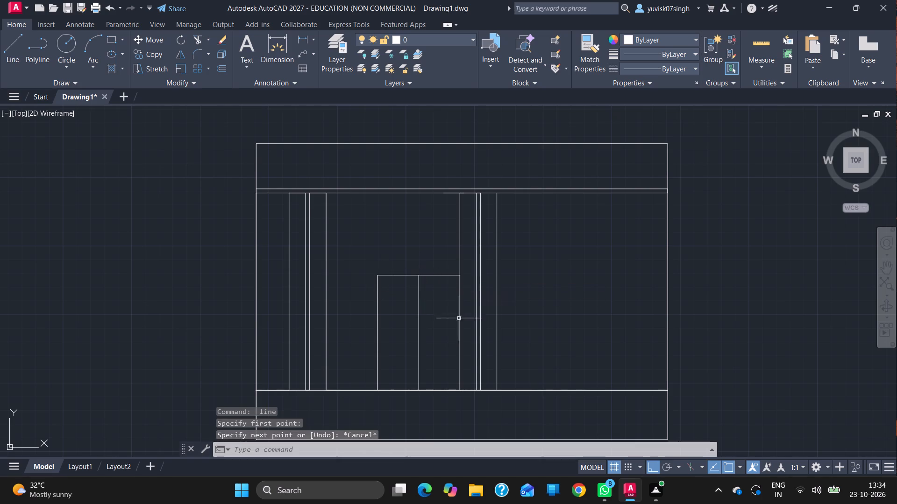
Offset the door's vertical centre line 1 1/2" to both sides.
{"action": "left_click_drag", "start_coordinate": [456, 349], "coordinate": [454, 336]}
{"action": "key", "text": "o"}
{"action": "key", "text": "Return"}
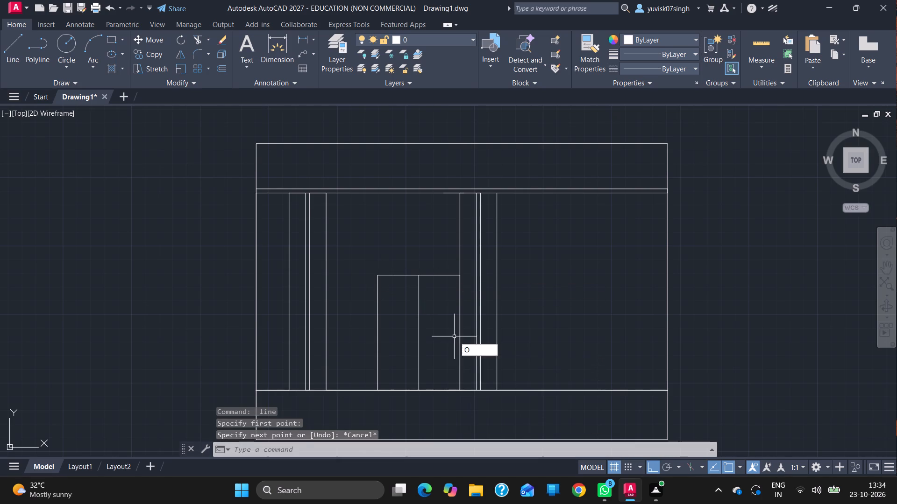
{"action": "key", "text": "Return"}
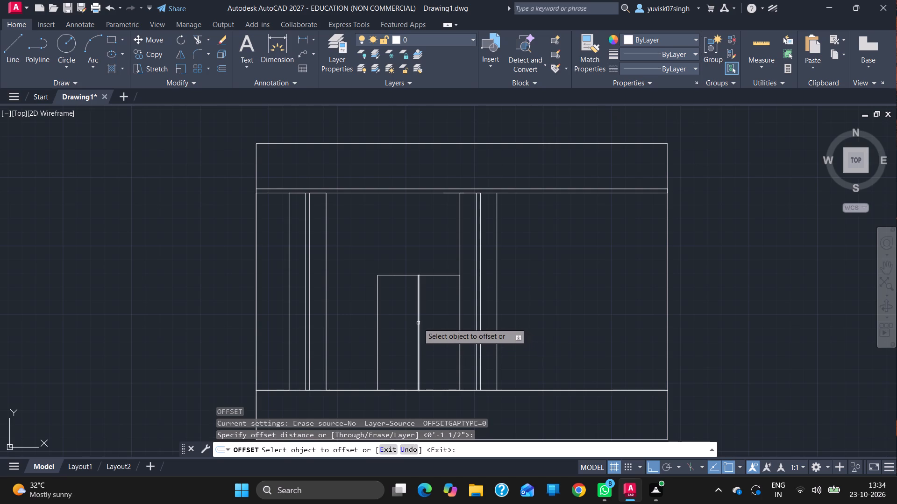
{"action": "left_click_drag", "start_coordinate": [418, 323], "coordinate": [405, 322]}
{"action": "left_click_drag", "start_coordinate": [405, 322], "coordinate": [418, 313]}
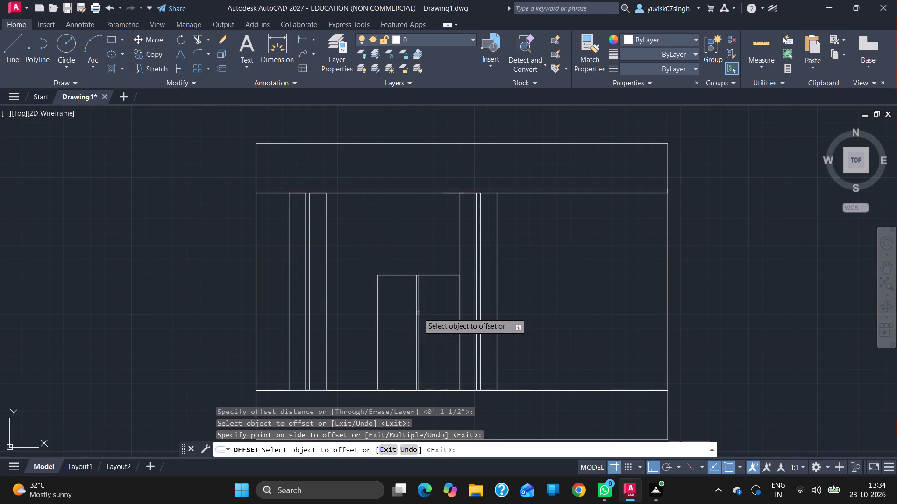
{"action": "left_click_drag", "start_coordinate": [418, 313], "coordinate": [420, 312]}
{"action": "left_click", "coordinate": [420, 312]}
{"action": "left_click", "coordinate": [443, 308]}
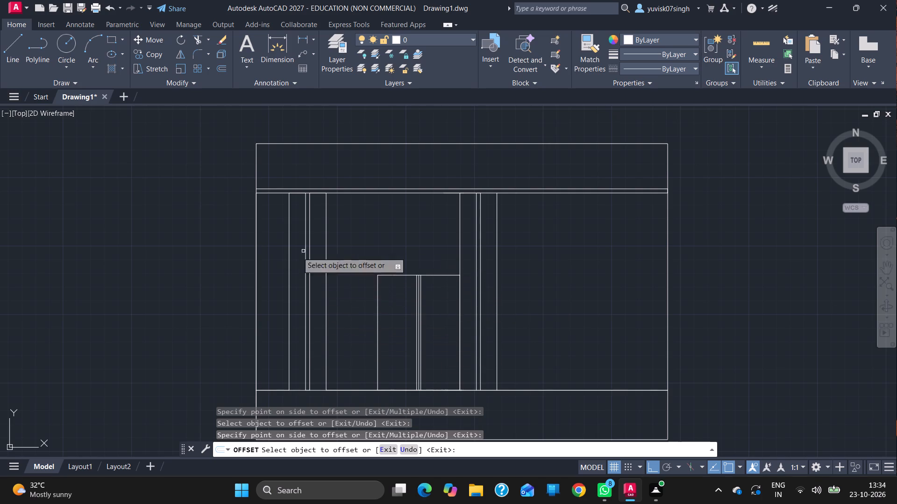
{"action": "key", "text": "Escape"}
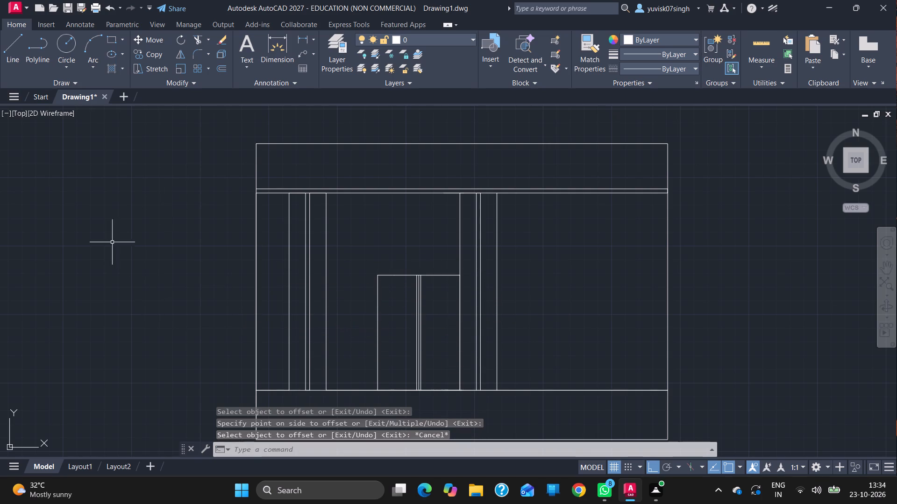
Outline a 9" deep block at the top of the door's central strip, between the two offset lines.
{"action": "left_click", "coordinate": [2, 66]}
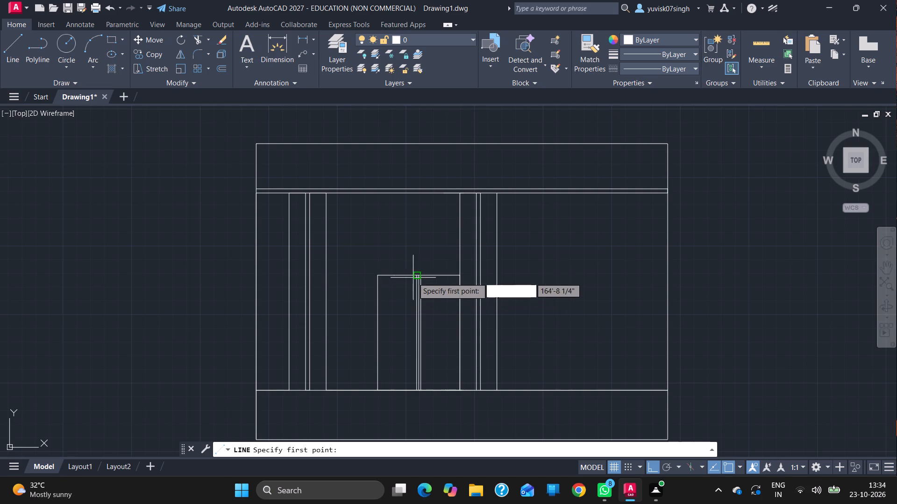
{"action": "left_click_drag", "start_coordinate": [415, 275], "coordinate": [416, 287]}
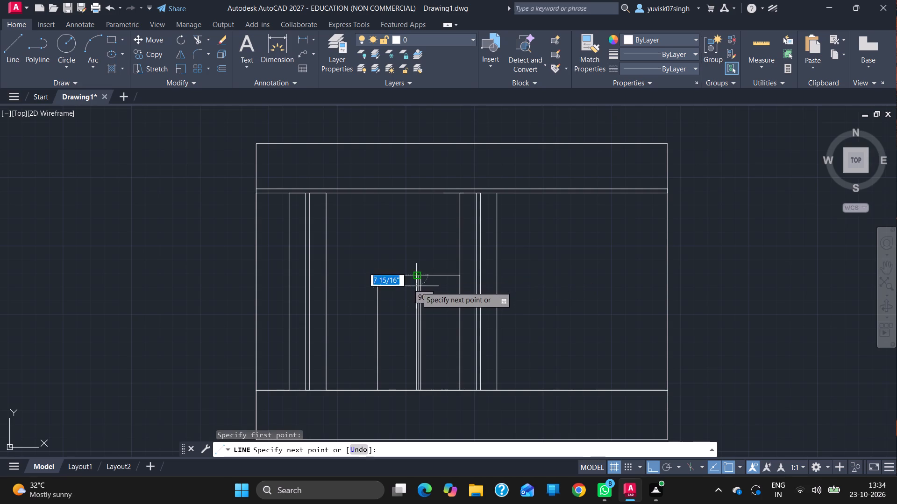
{"action": "left_click_drag", "start_coordinate": [416, 287], "coordinate": [416, 287]}
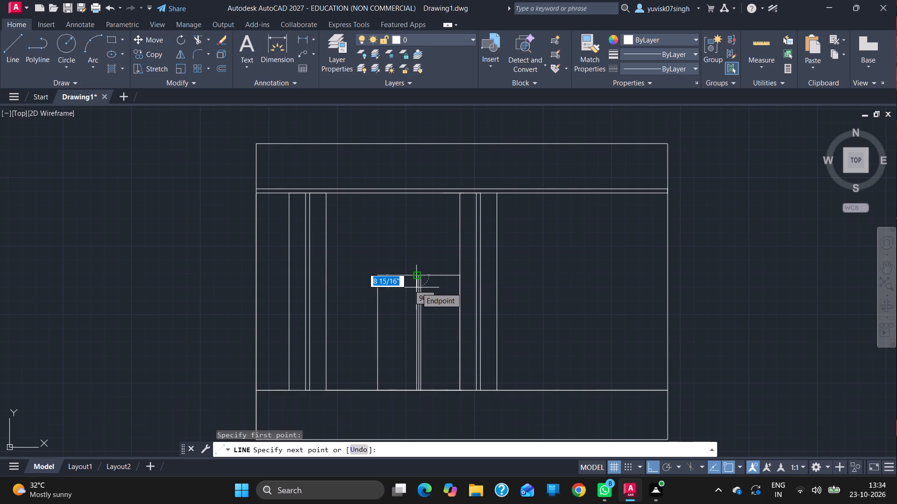
{"action": "key", "text": "9"}
{"action": "key", "text": "Return"}
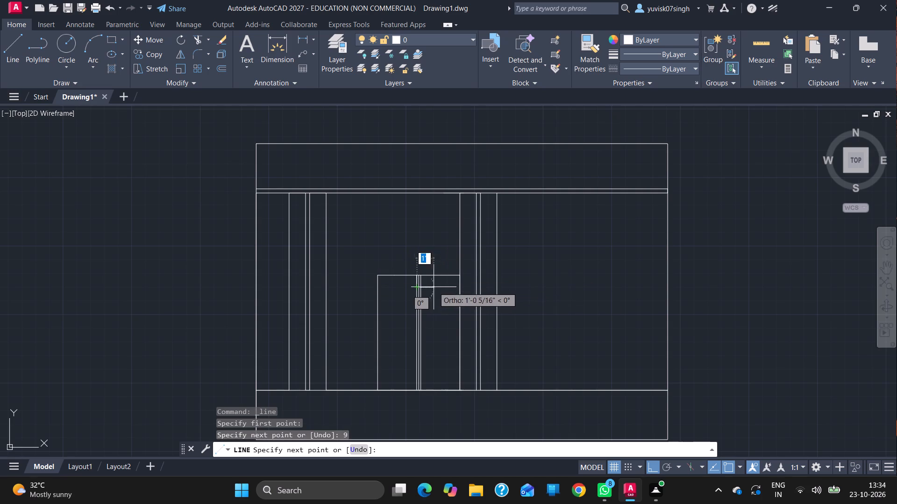
{"action": "left_click", "coordinate": [423, 287]}
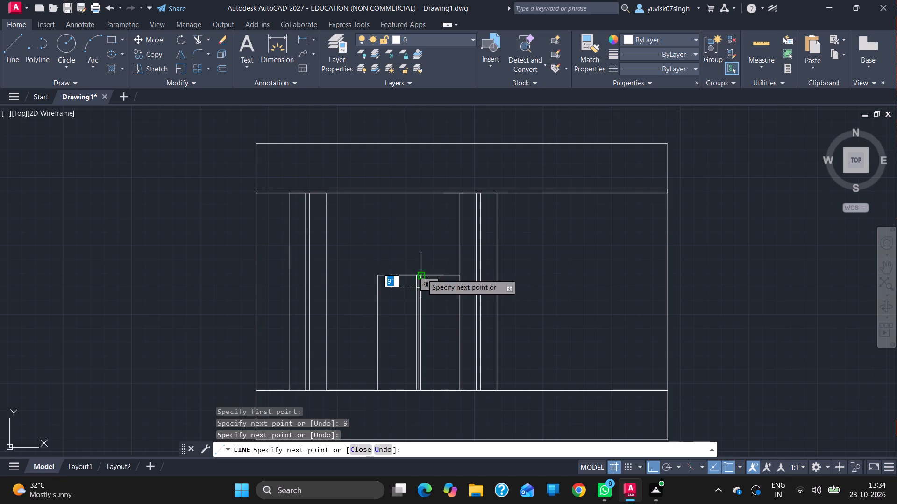
{"action": "left_click", "coordinate": [422, 274]}
{"action": "key", "text": "Escape"}
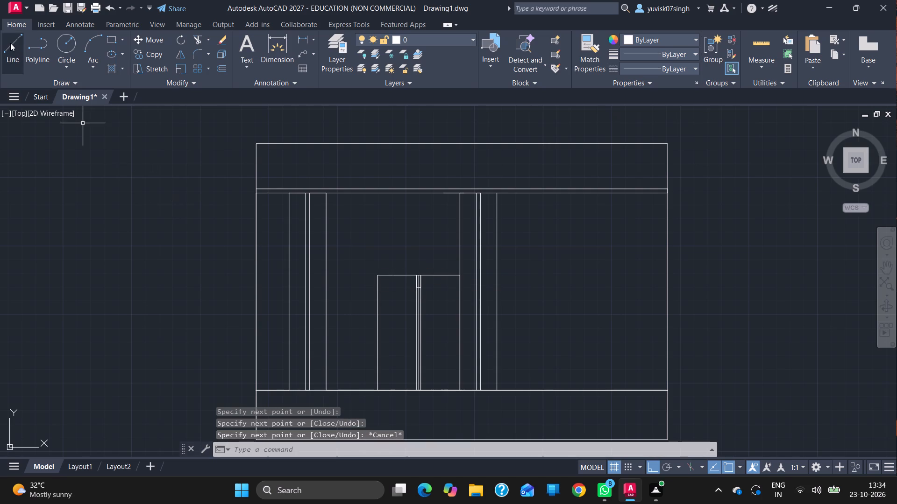
Mark 9" up from the base of the door's central strip and draw a horizontal line across the strip there.
{"action": "left_click", "coordinate": [10, 43]}
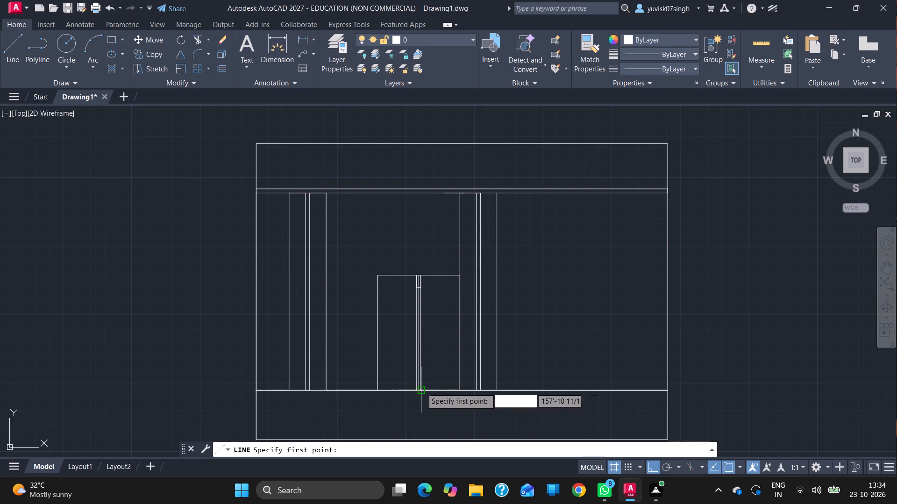
{"action": "left_click_drag", "start_coordinate": [413, 388], "coordinate": [414, 377]}
{"action": "key", "text": "9"}
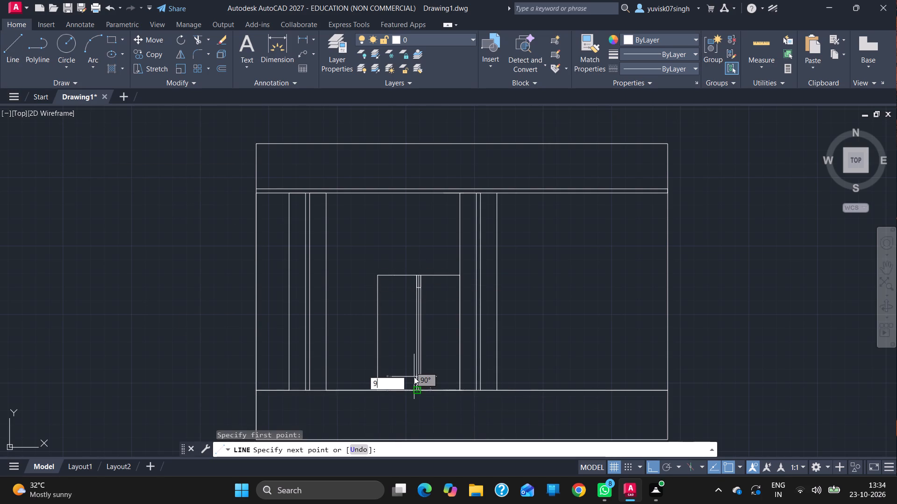
{"action": "key", "text": "Return"}
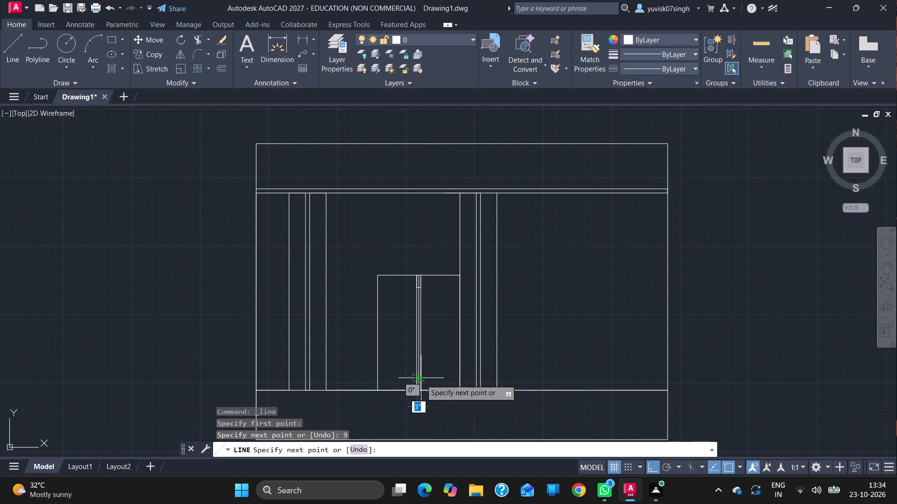
{"action": "left_click", "coordinate": [421, 379]}
{"action": "key", "text": "Escape"}
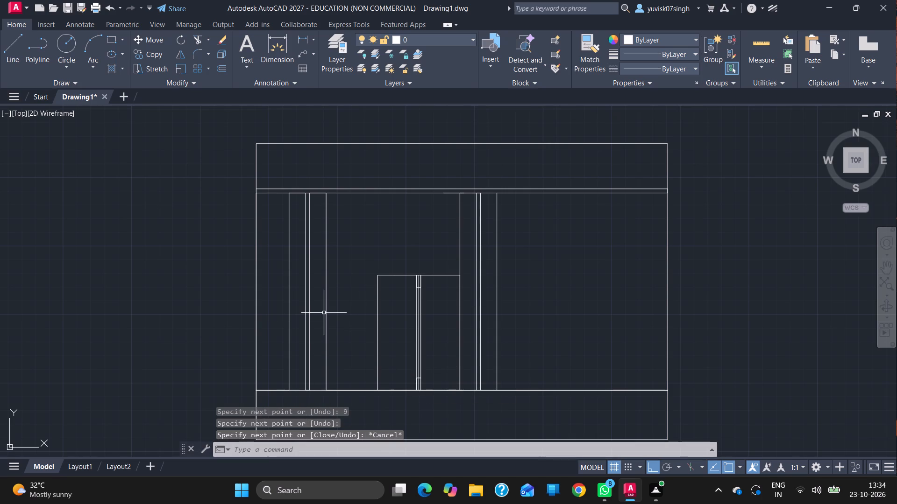
Draw a line 18" down from the door's top-left corner and across to the door's right edge.
{"action": "left_click", "coordinate": [18, 58]}
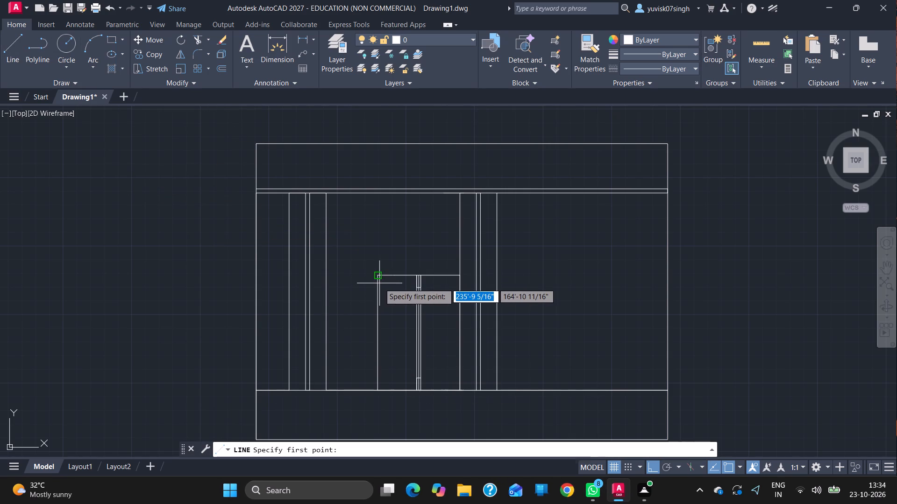
{"action": "left_click_drag", "start_coordinate": [379, 276], "coordinate": [377, 301]}
{"action": "type", "text": "18"}
{"action": "key", "text": "Return"}
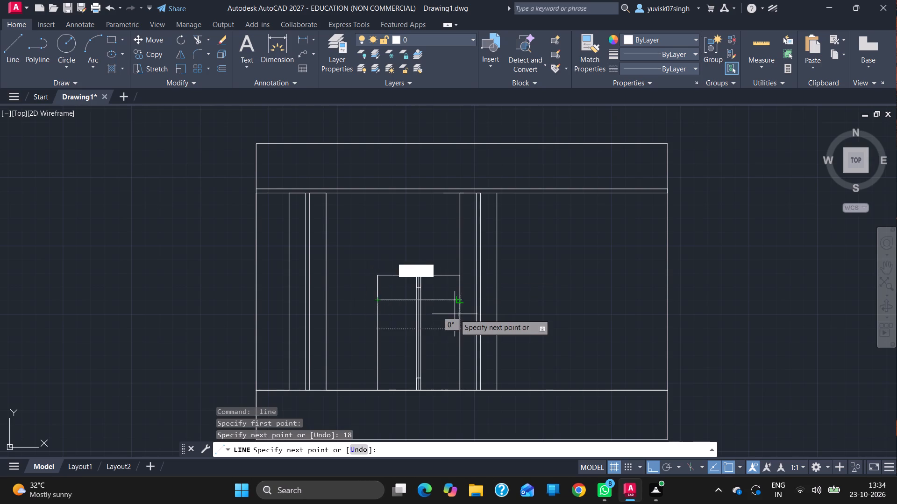
{"action": "left_click", "coordinate": [461, 302]}
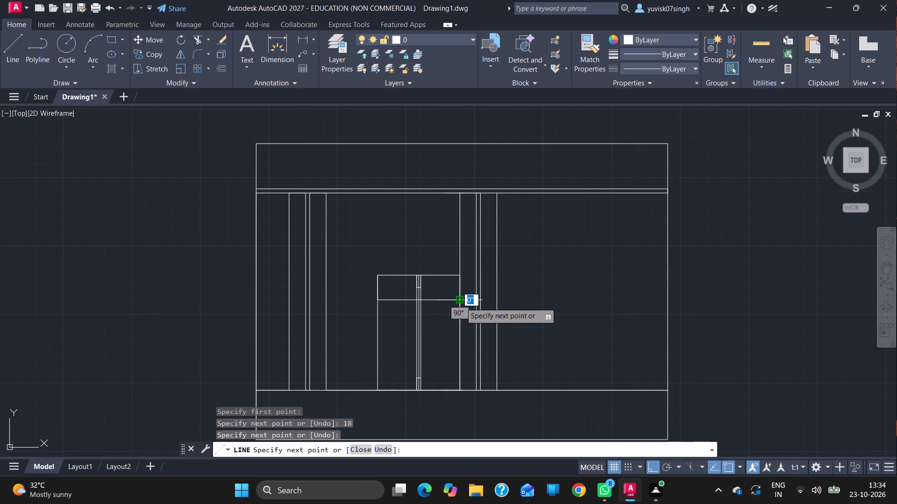
{"action": "key", "text": "Escape"}
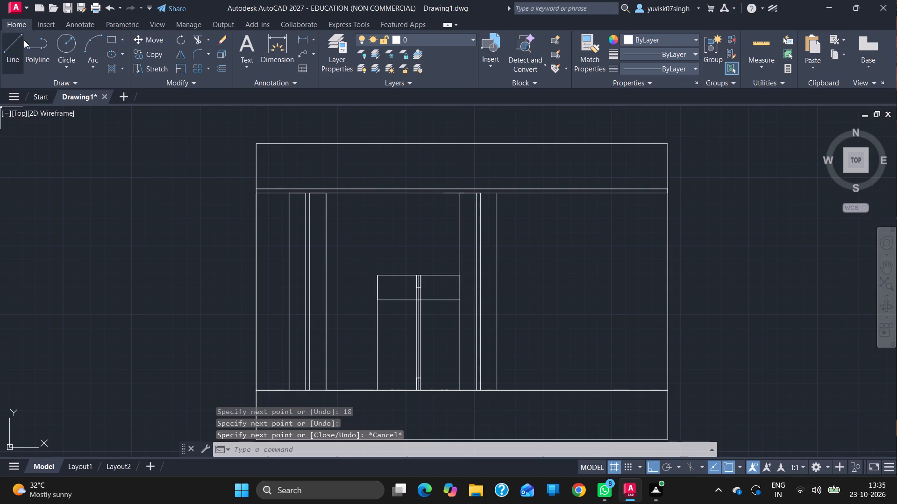
Draw a line along the base top from the first panel group to the door's bottom-left corner, 18" up, and across the door.
{"action": "left_click", "coordinate": [24, 40]}
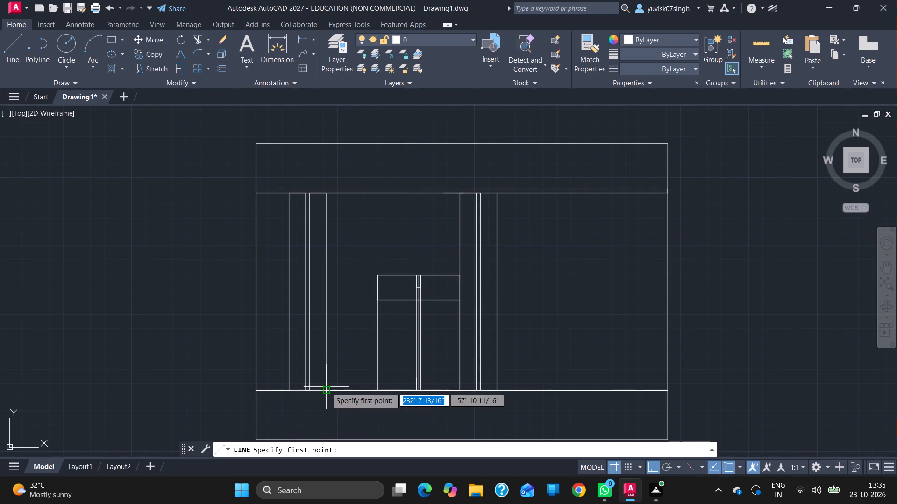
{"action": "left_click", "coordinate": [326, 387]}
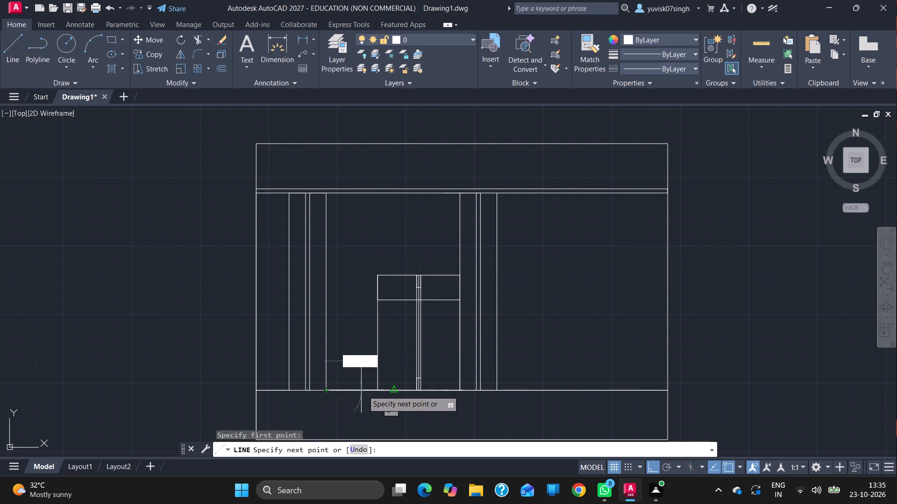
{"action": "left_click_drag", "start_coordinate": [377, 390], "coordinate": [380, 353]}
{"action": "type", "text": "18"}
{"action": "key", "text": "Return"}
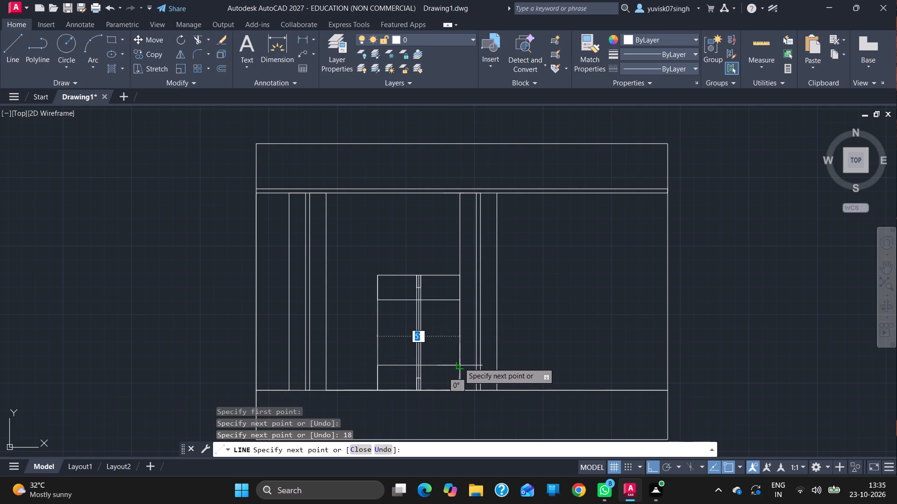
{"action": "left_click", "coordinate": [459, 366]}
{"action": "key", "text": "Escape"}
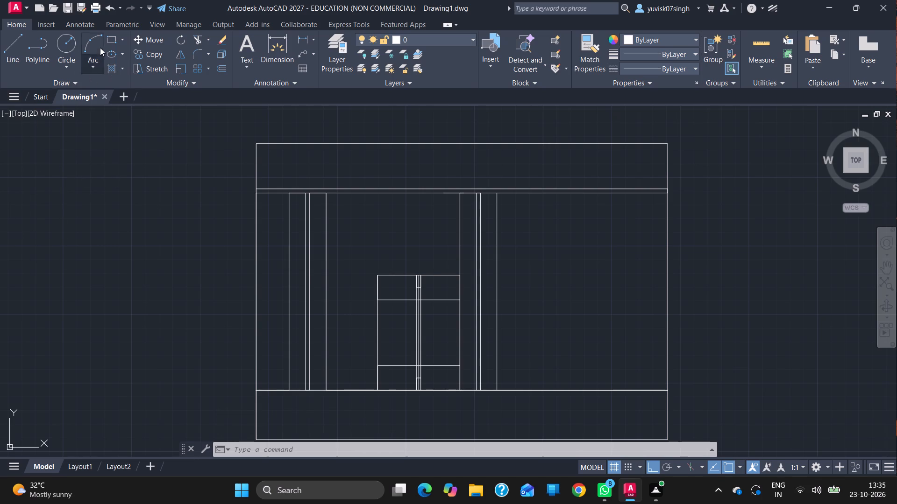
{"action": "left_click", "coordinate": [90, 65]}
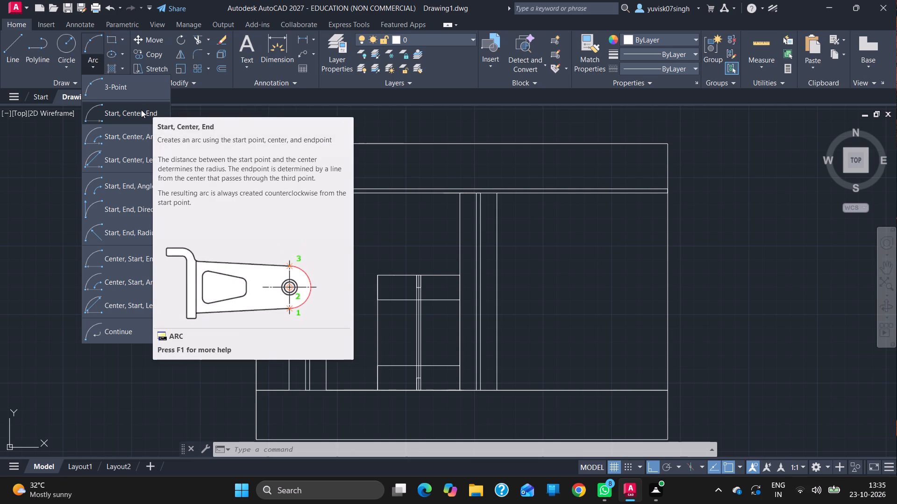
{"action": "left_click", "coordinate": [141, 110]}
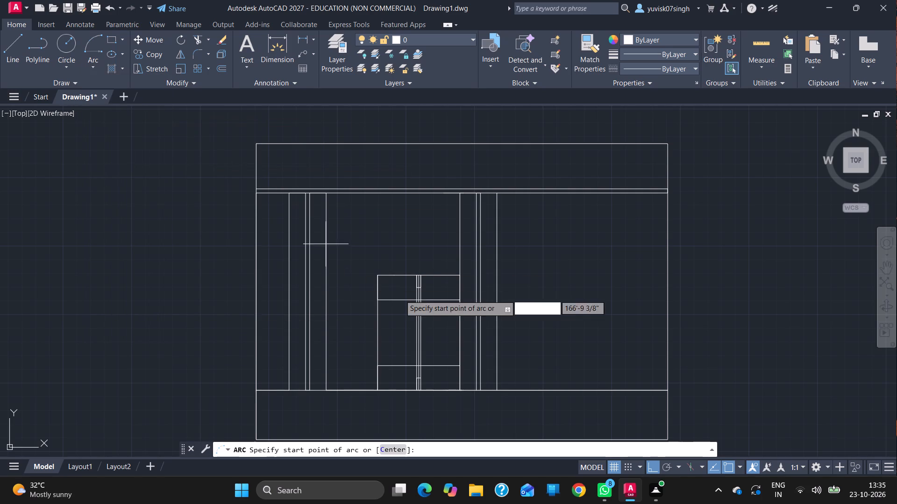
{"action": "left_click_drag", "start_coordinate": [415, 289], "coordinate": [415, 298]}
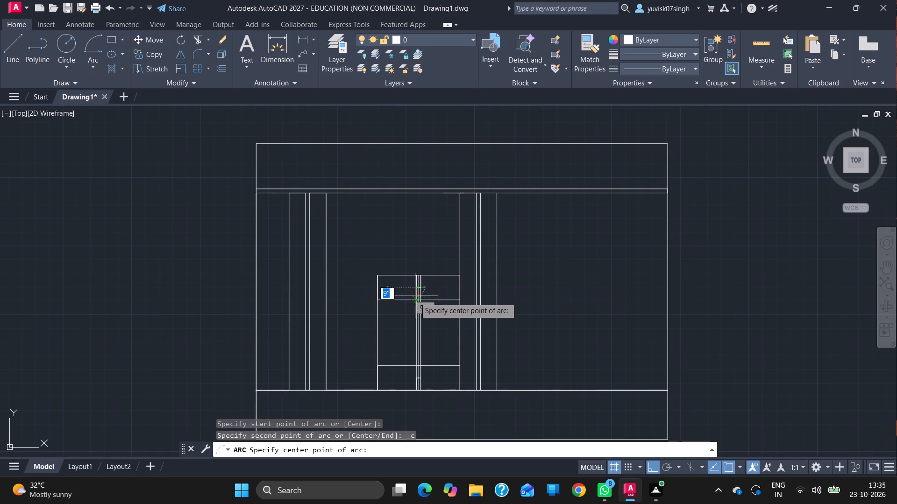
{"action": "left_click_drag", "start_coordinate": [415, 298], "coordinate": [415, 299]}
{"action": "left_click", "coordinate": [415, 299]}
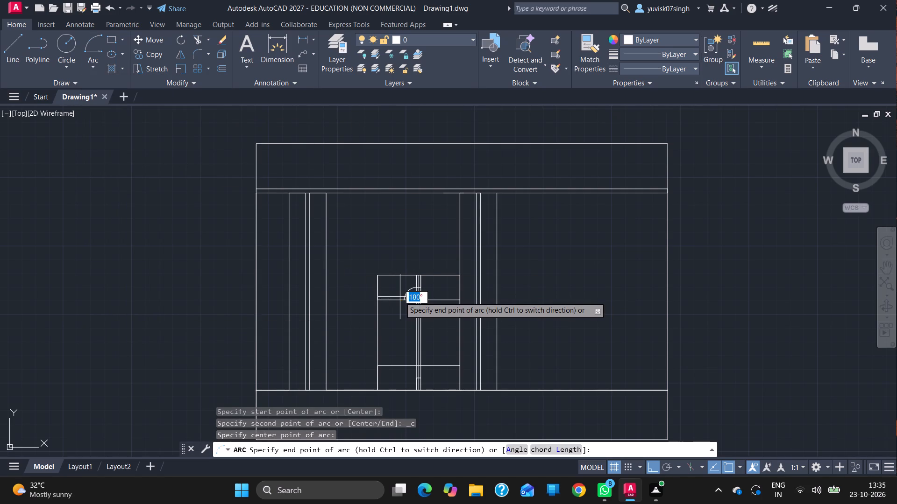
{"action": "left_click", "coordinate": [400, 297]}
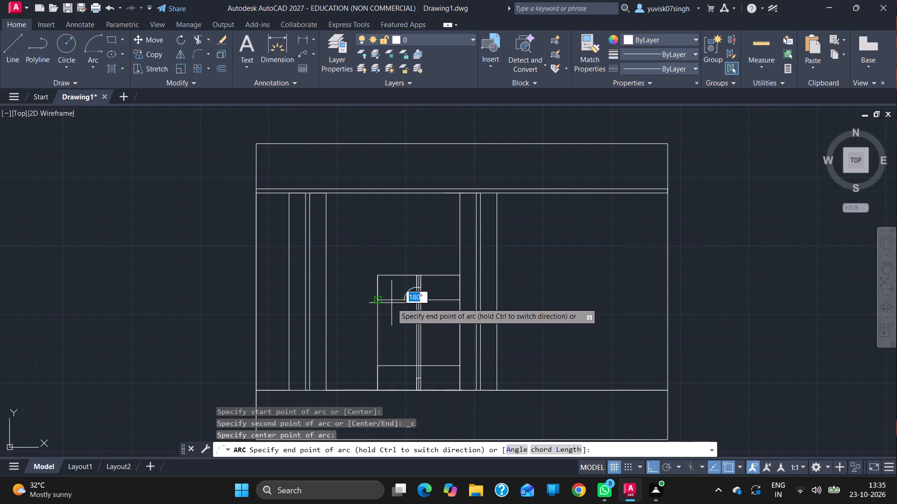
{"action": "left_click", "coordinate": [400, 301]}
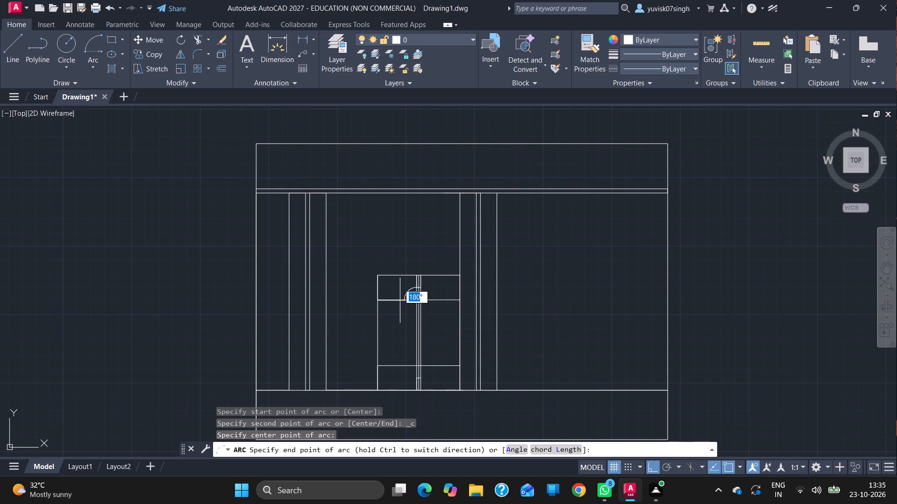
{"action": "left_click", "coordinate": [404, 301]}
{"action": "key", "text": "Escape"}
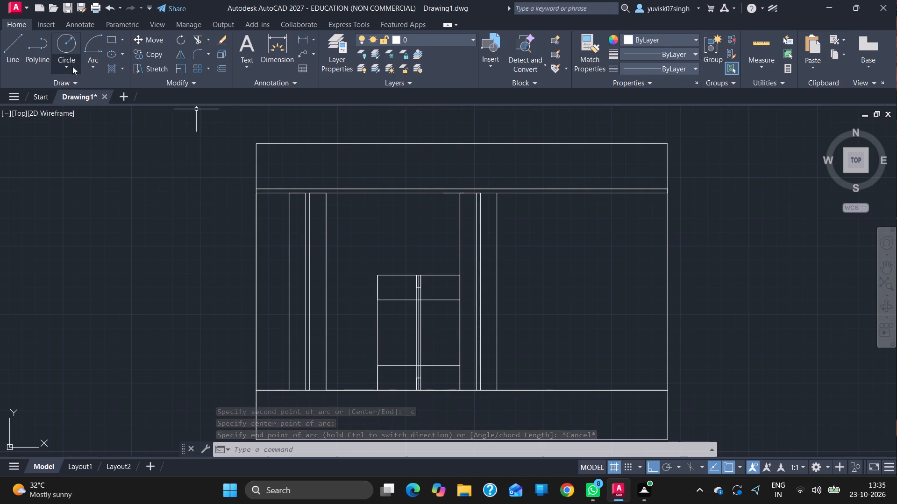
Draw a 9" radius quarter arc from the top block's lower-left corner to the door's upper horizontal line, centred on the strip's left edge.
{"action": "left_click", "coordinate": [89, 45]}
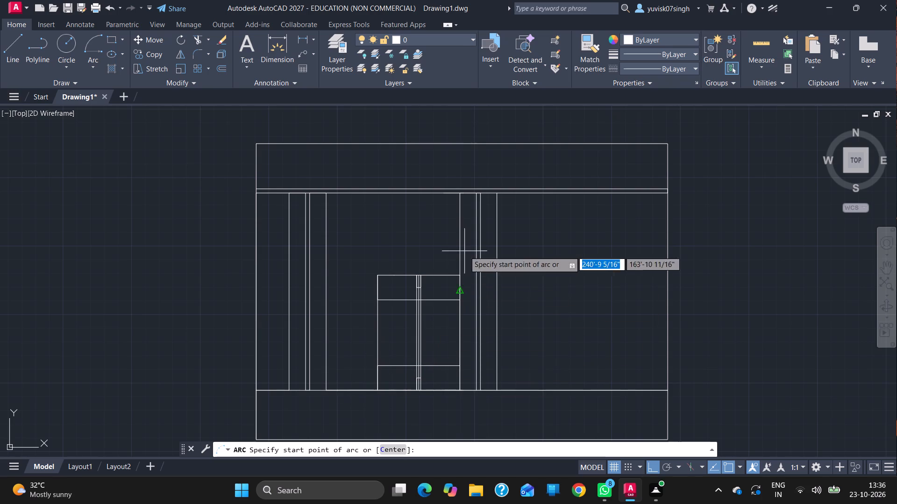
{"action": "left_click", "coordinate": [414, 287]}
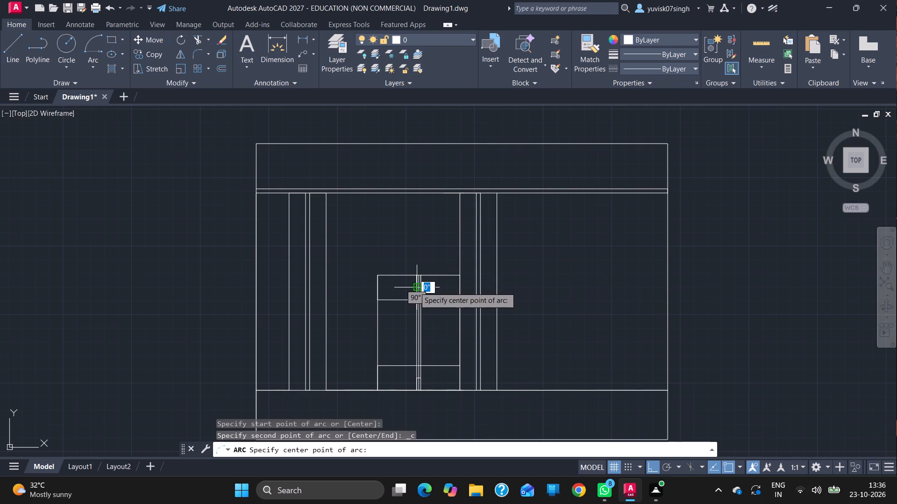
{"action": "left_click_drag", "start_coordinate": [414, 299], "coordinate": [400, 297]}
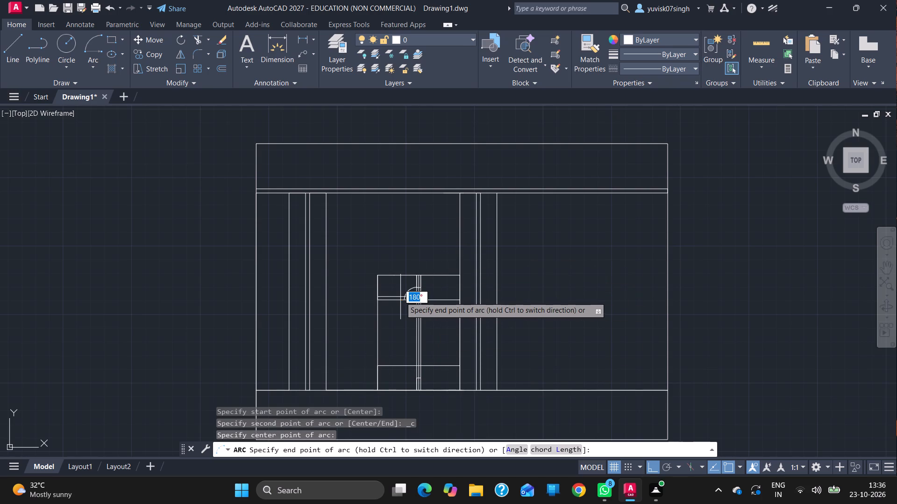
{"action": "left_click", "coordinate": [400, 297]}
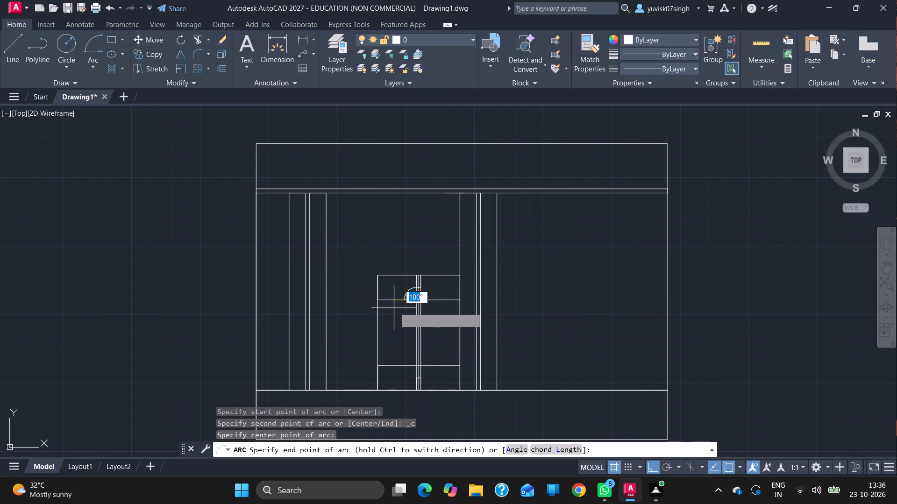
{"action": "left_click", "coordinate": [404, 300]}
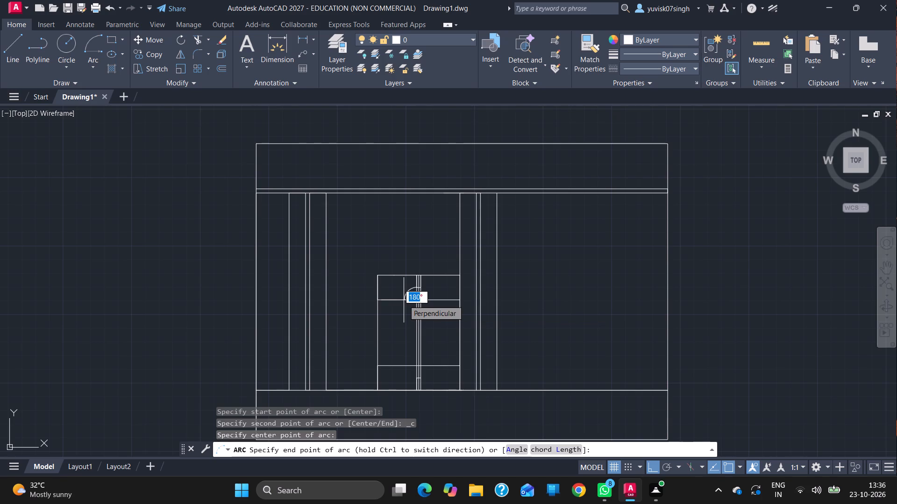
{"action": "scroll", "coordinate": [404, 300], "scroll_direction": "up", "scroll_amount": 3, "text": "ctrl"}
{"action": "left_click", "coordinate": [380, 259]}
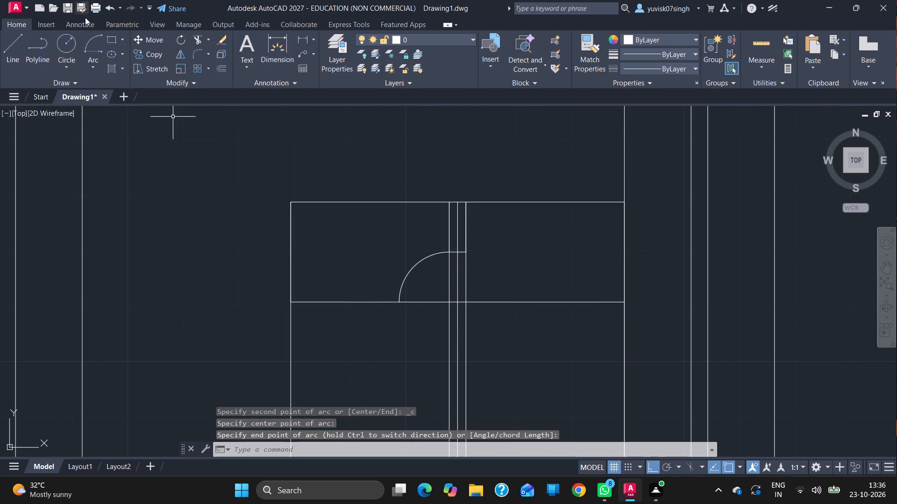
Draw a matching 9" radius quarter arc from the top block's lower-right corner to the upper horizontal line, centred on the strip's right edge.
{"action": "left_click", "coordinate": [88, 44]}
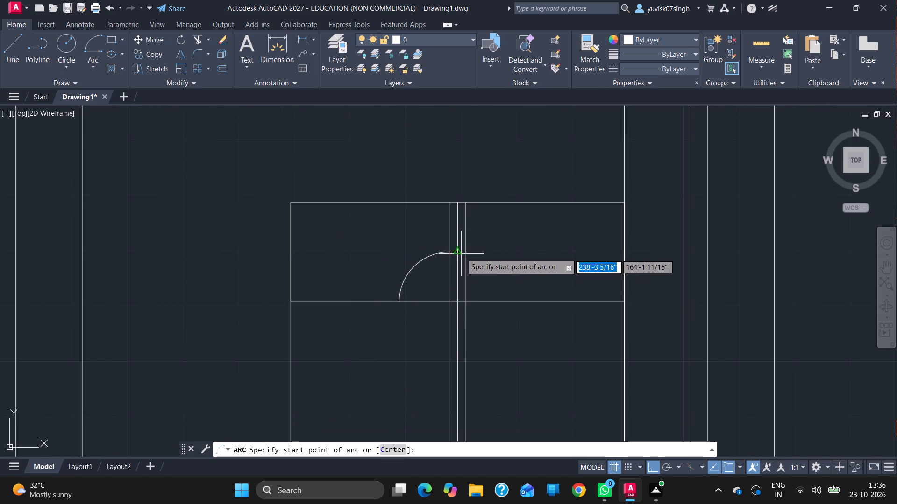
{"action": "left_click_drag", "start_coordinate": [464, 252], "coordinate": [484, 299]}
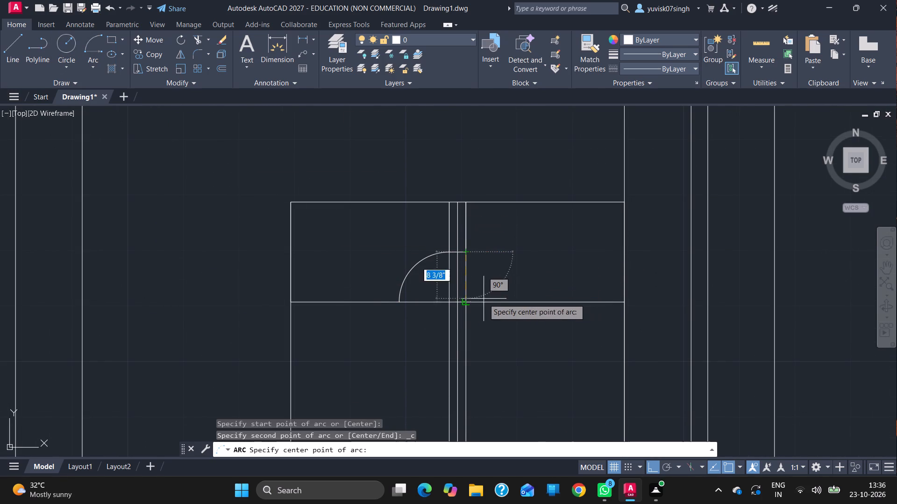
{"action": "left_click_drag", "start_coordinate": [484, 299], "coordinate": [470, 303]}
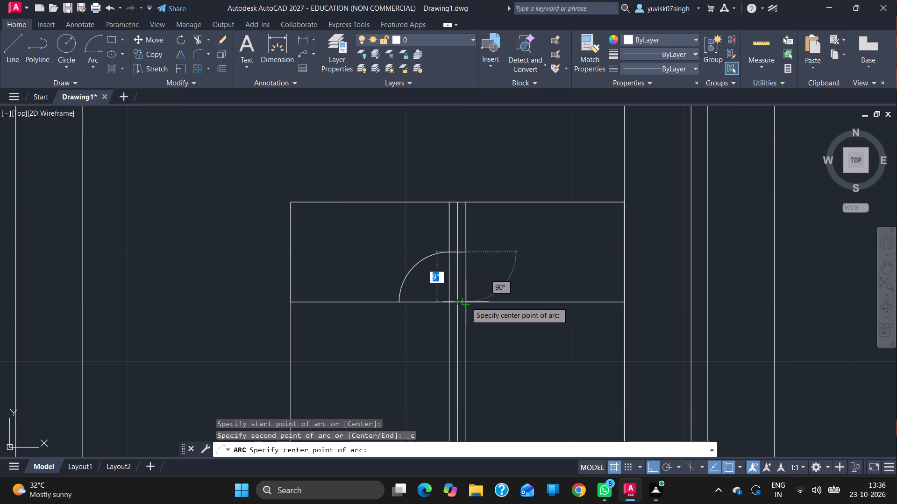
{"action": "left_click_drag", "start_coordinate": [466, 302], "coordinate": [518, 216]}
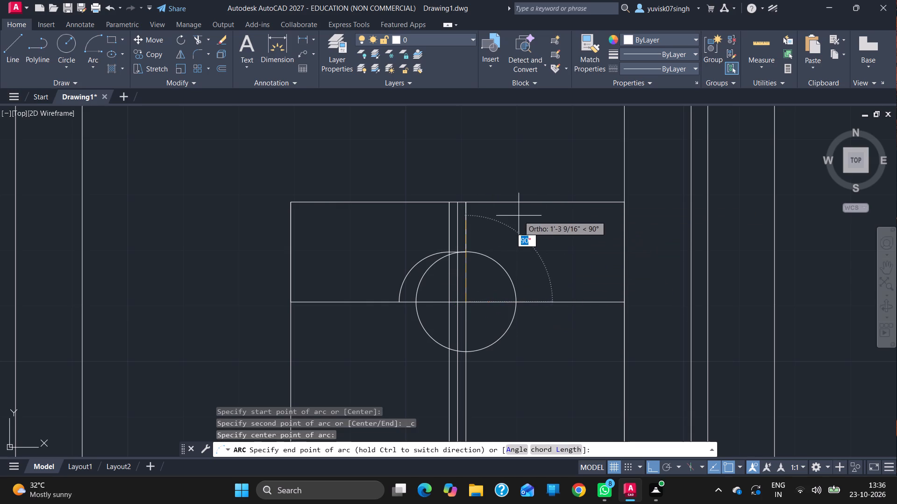
{"action": "left_click_drag", "start_coordinate": [518, 216], "coordinate": [527, 252]}
{"action": "left_click", "coordinate": [527, 252], "text": "ctrl"}
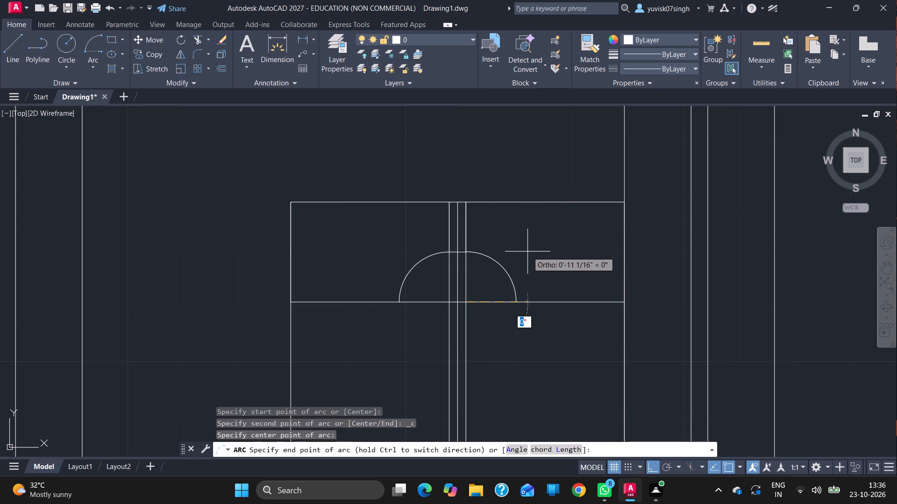
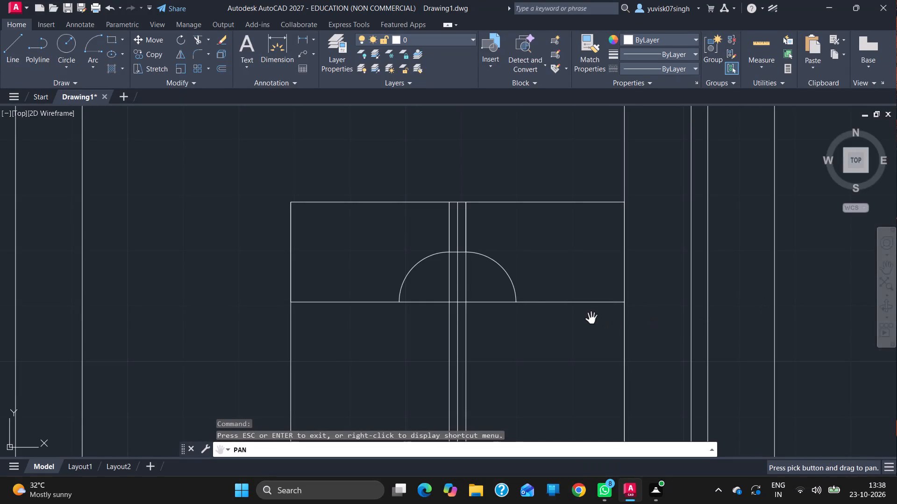
Draw a 9" radius quarter arc from the bottom block's upper-left corner to the door's lower horizontal line, centred on the strip's left edge.
{"action": "left_click_drag", "start_coordinate": [591, 319], "coordinate": [585, 92]}
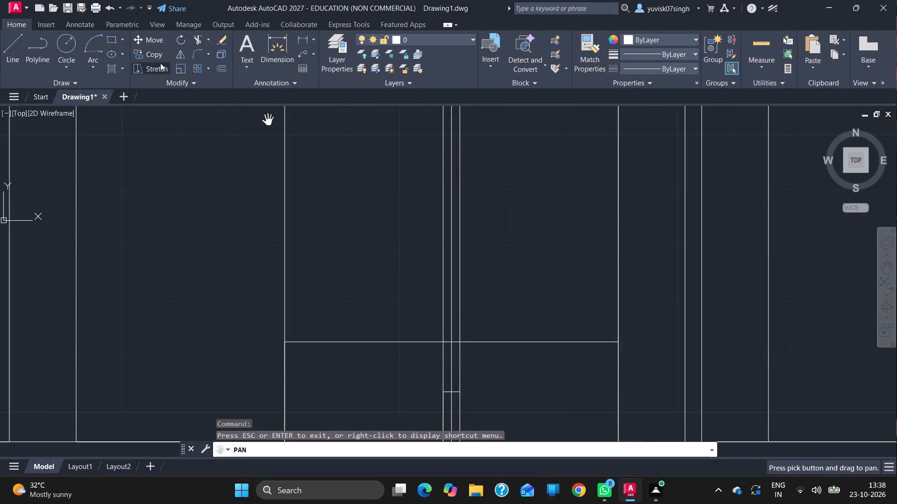
{"action": "left_click", "coordinate": [98, 38]}
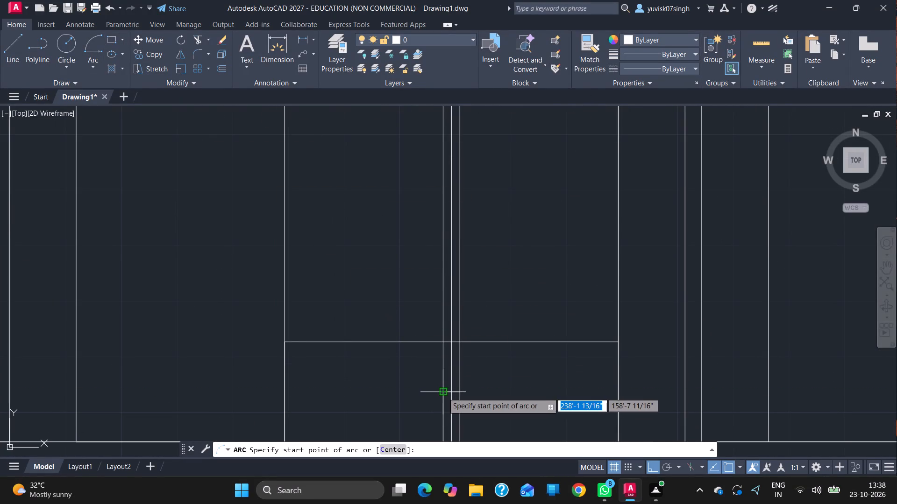
{"action": "left_click_drag", "start_coordinate": [443, 392], "coordinate": [445, 343]}
{"action": "left_click_drag", "start_coordinate": [445, 343], "coordinate": [389, 363]}
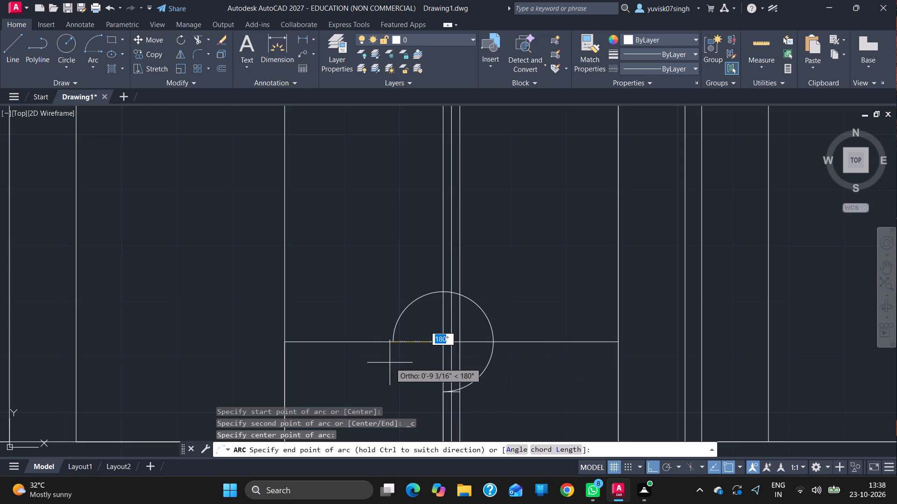
{"action": "left_click_drag", "start_coordinate": [389, 363], "coordinate": [388, 363]}
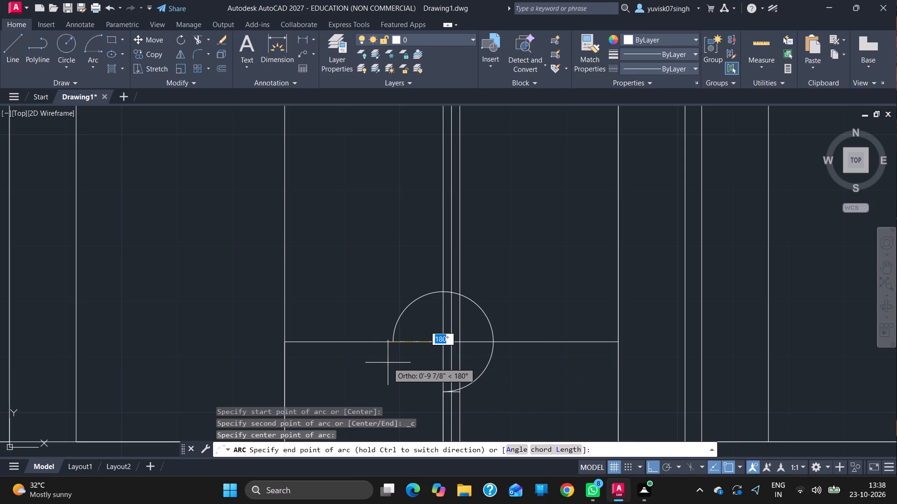
{"action": "left_click_drag", "start_coordinate": [388, 363], "coordinate": [360, 363]}
{"action": "left_click", "coordinate": [360, 363], "text": "ctrl"}
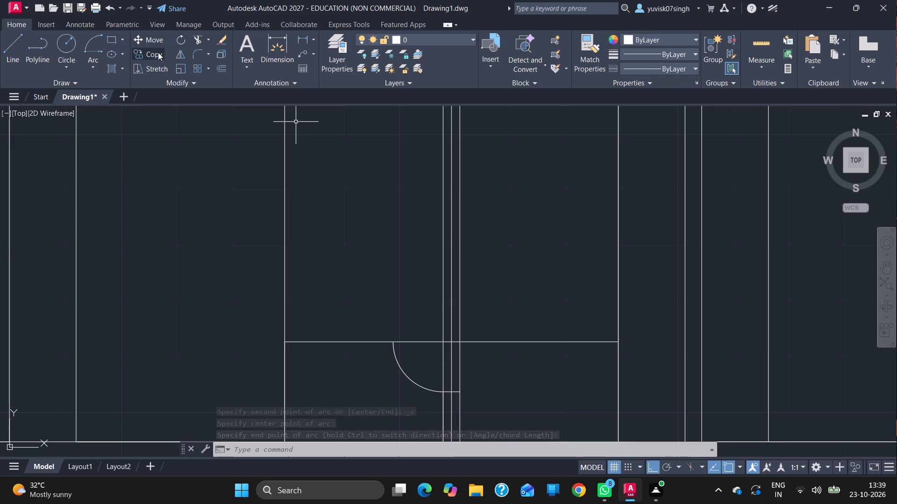
Draw a matching 9" radius quarter arc from the bottom block's upper-right corner to the lower horizontal line, centred on the strip's right edge.
{"action": "left_click", "coordinate": [103, 43]}
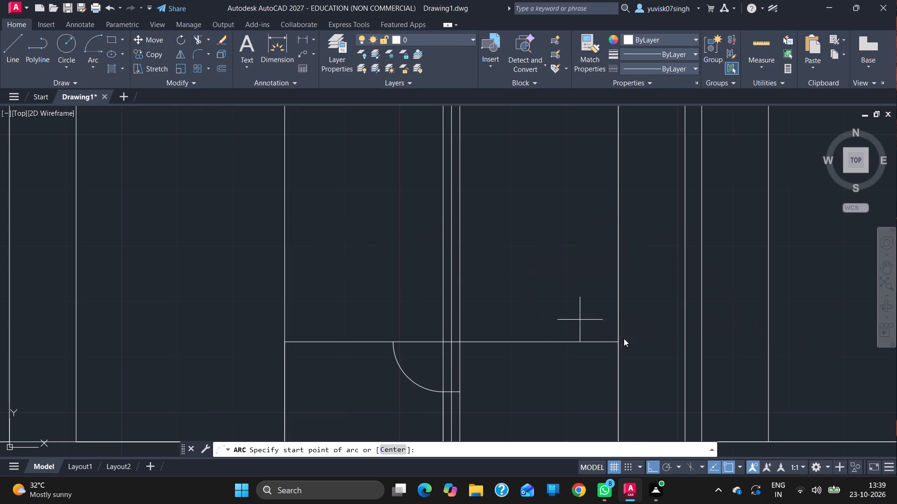
{"action": "left_click_drag", "start_coordinate": [460, 389], "coordinate": [491, 368]}
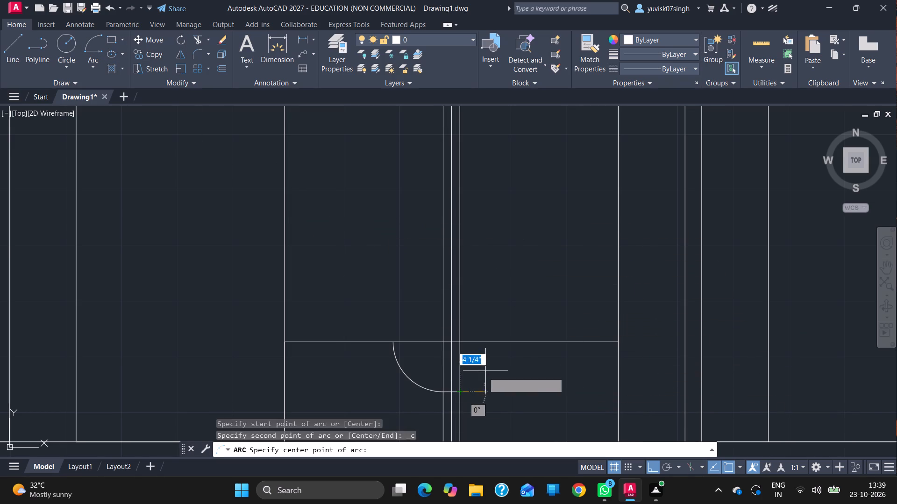
{"action": "left_click_drag", "start_coordinate": [491, 368], "coordinate": [459, 342]}
{"action": "left_click_drag", "start_coordinate": [459, 342], "coordinate": [516, 352]}
{"action": "left_click", "coordinate": [516, 352]}
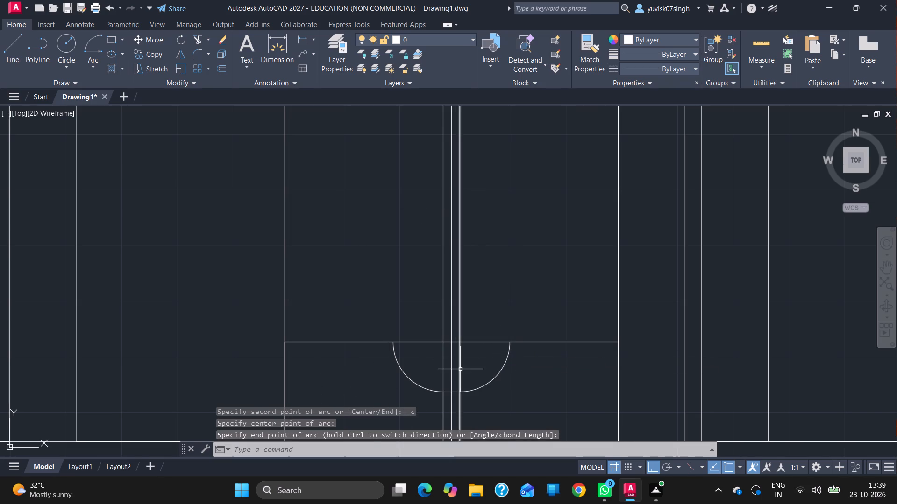
Draw 4' vertical lines joining the ends of the upper and lower arcs on both sides of the door's centre strip.
{"action": "scroll", "coordinate": [573, 257], "scroll_direction": "down", "scroll_amount": 2, "text": "ctrl"}
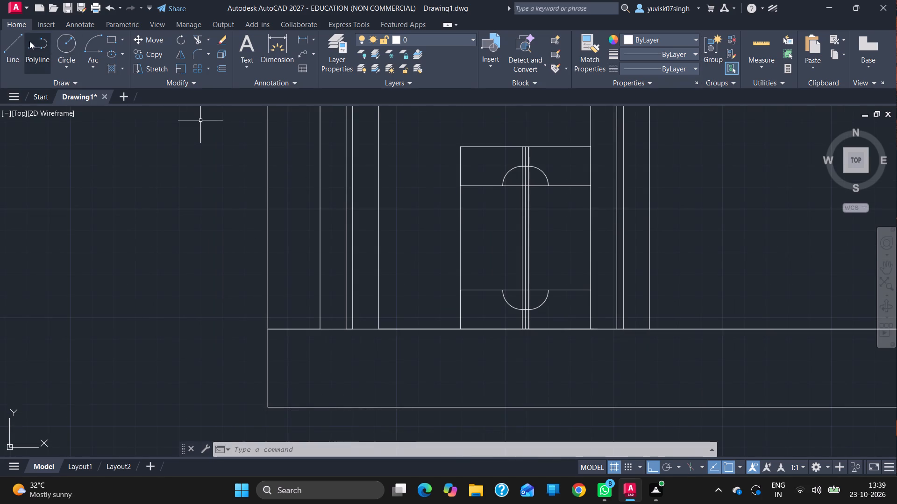
{"action": "left_click", "coordinate": [18, 38]}
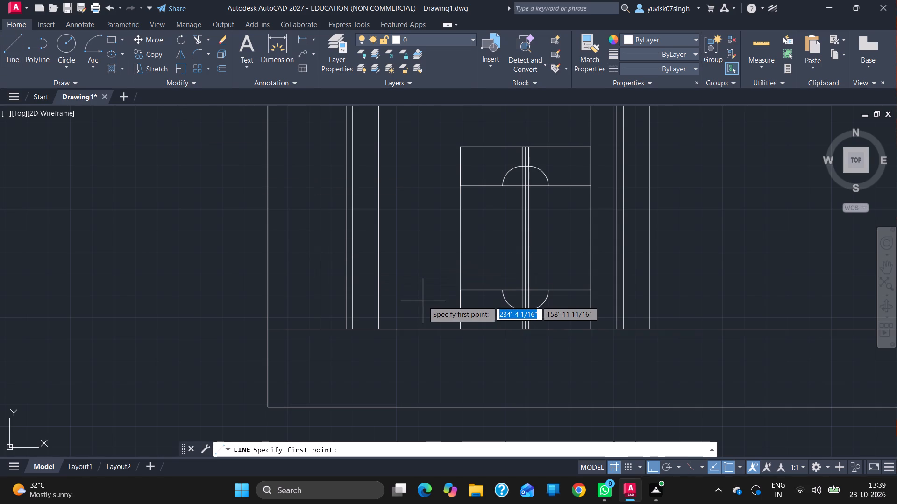
{"action": "left_click_drag", "start_coordinate": [504, 188], "coordinate": [493, 304]}
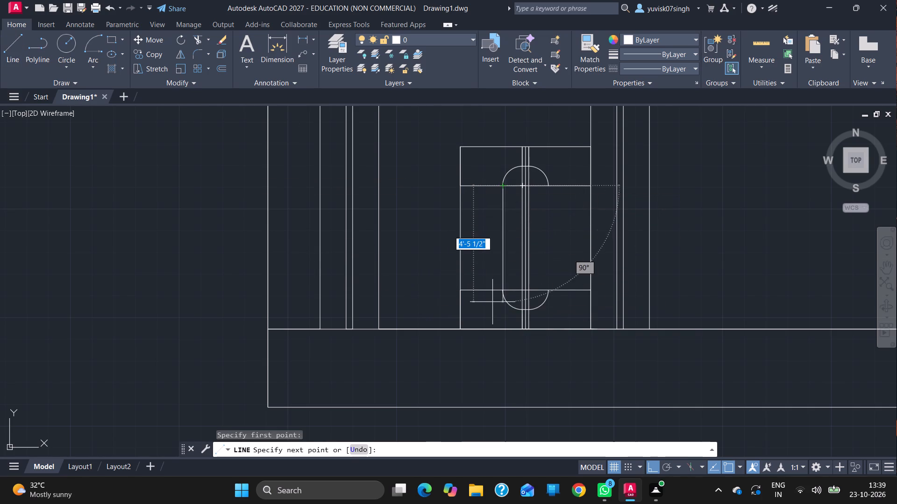
{"action": "left_click_drag", "start_coordinate": [493, 304], "coordinate": [501, 291]}
{"action": "left_click", "coordinate": [501, 291]}
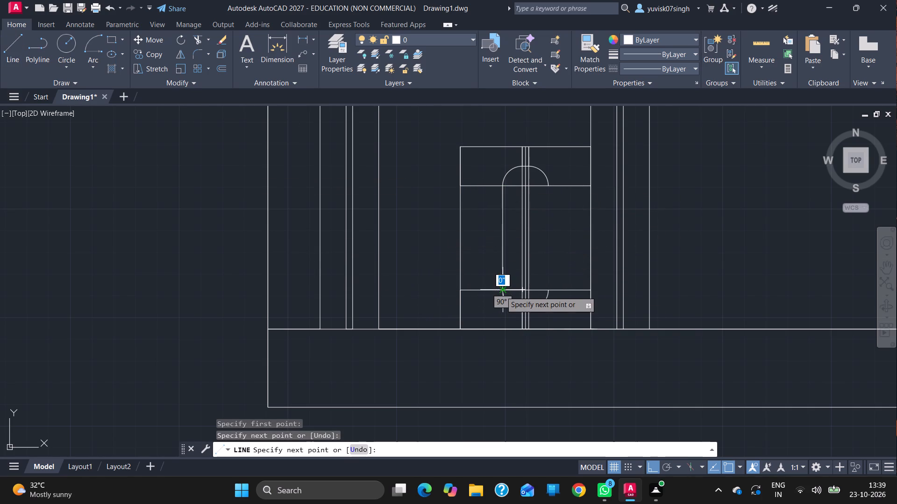
{"action": "key", "text": "Escape"}
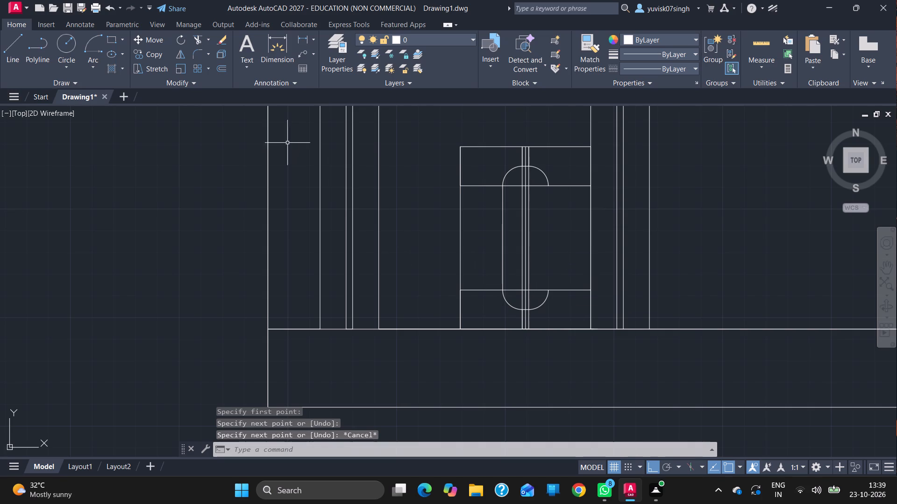
{"action": "left_click", "coordinate": [5, 58]}
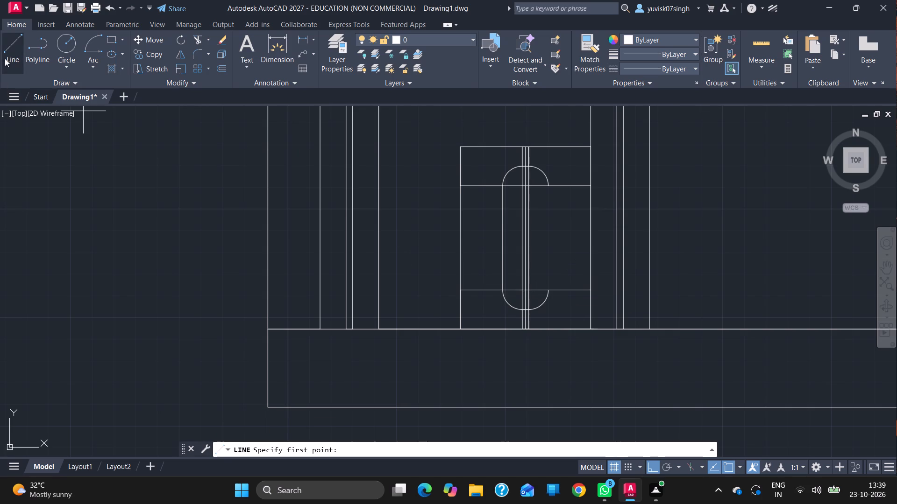
{"action": "left_click", "coordinate": [550, 185]}
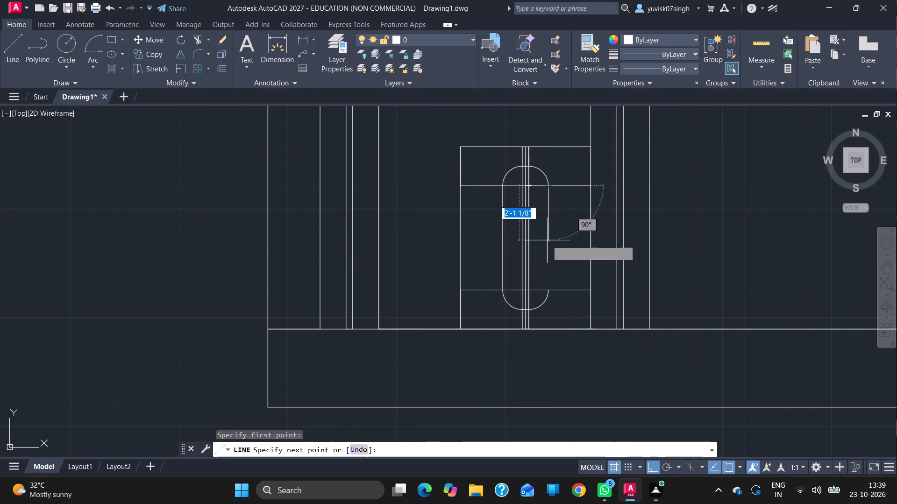
{"action": "left_click", "coordinate": [548, 288]}
{"action": "key", "text": "Escape"}
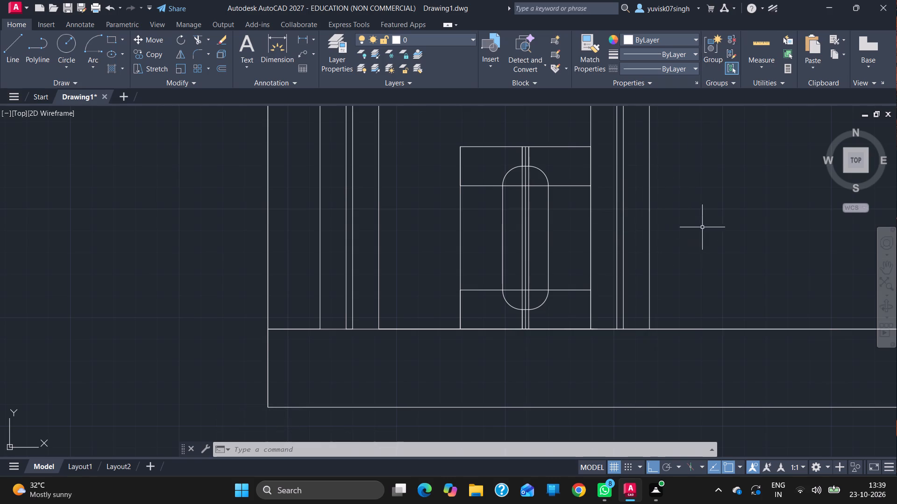
Trim away the strip's centre line and the short horizontal segments between the strip's two edges at the upper and lower arcs.
{"action": "type", "text": "tr"}
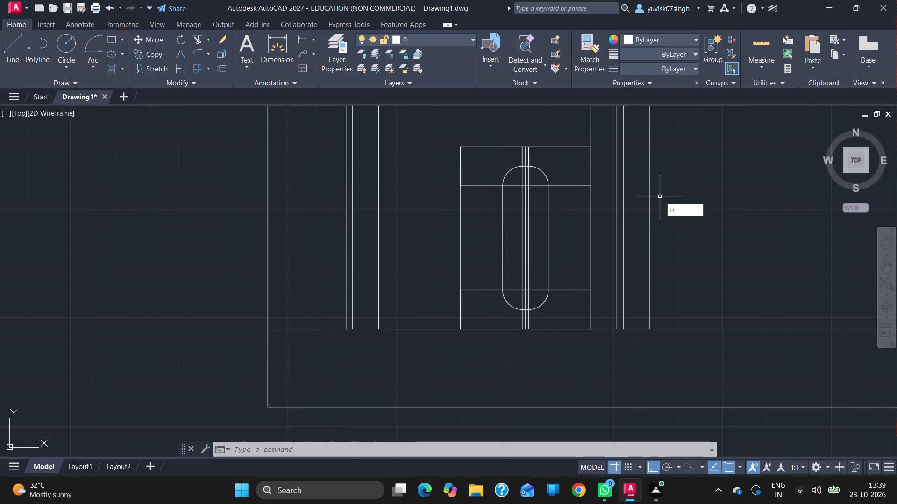
{"action": "key", "text": "Return"}
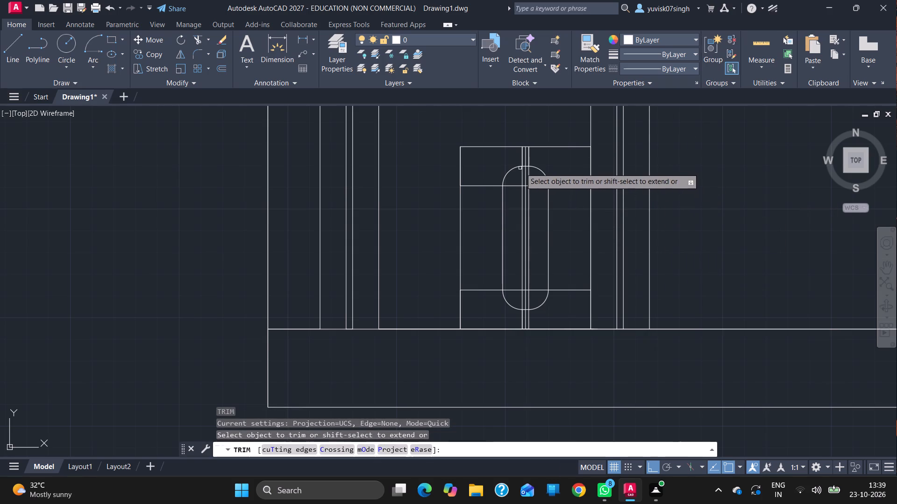
{"action": "left_click", "coordinate": [525, 166]}
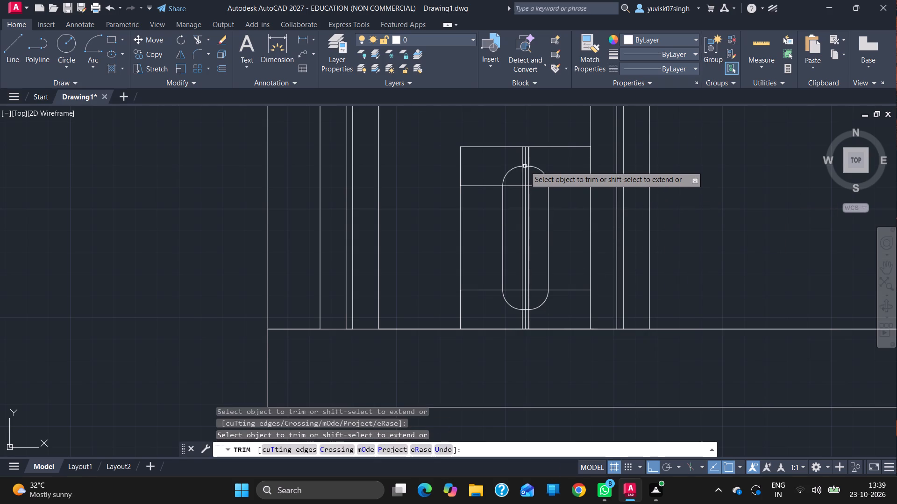
{"action": "left_click", "coordinate": [526, 169]}
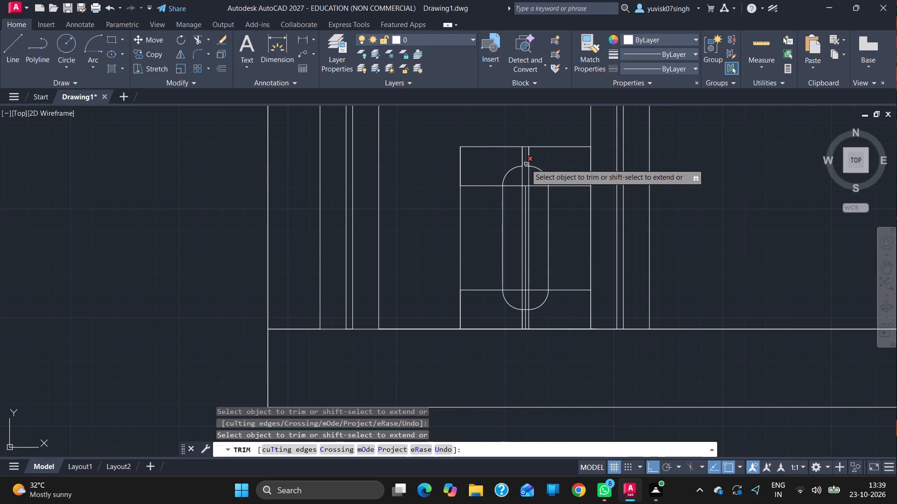
{"action": "left_click", "coordinate": [526, 164]}
{"action": "left_click", "coordinate": [526, 166]}
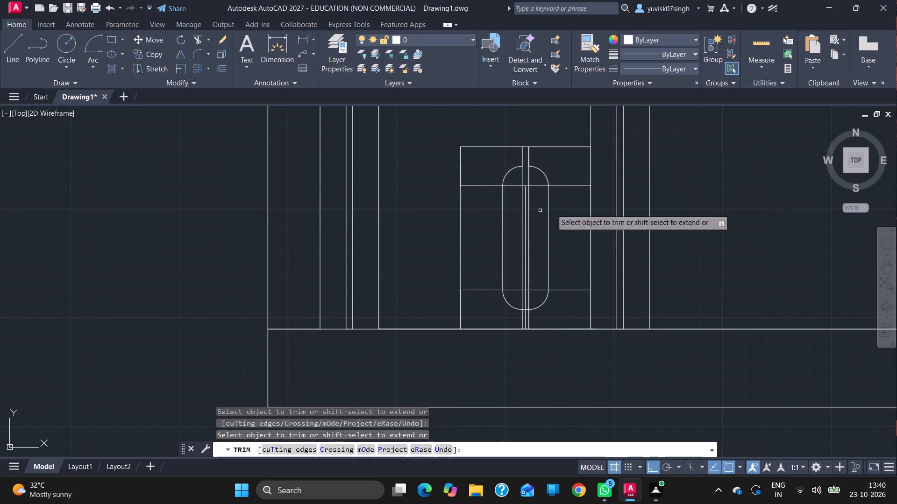
{"action": "left_click", "coordinate": [526, 193]}
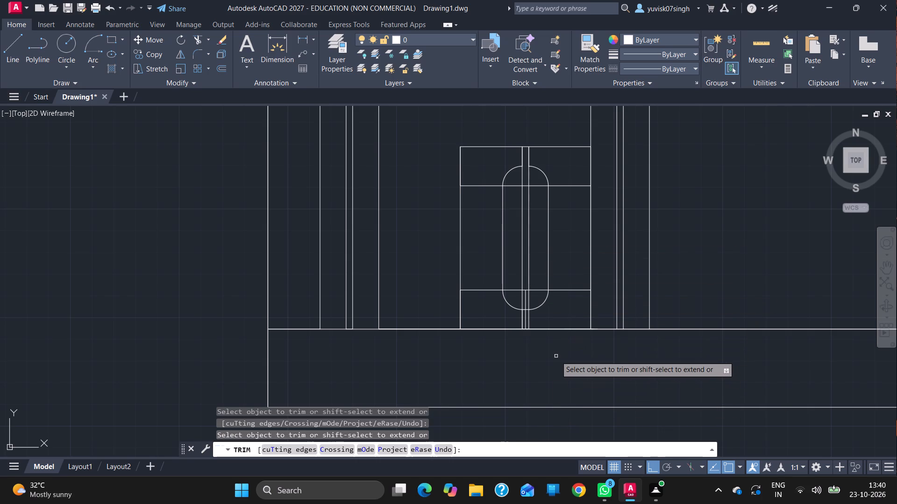
{"action": "left_click", "coordinate": [526, 307]}
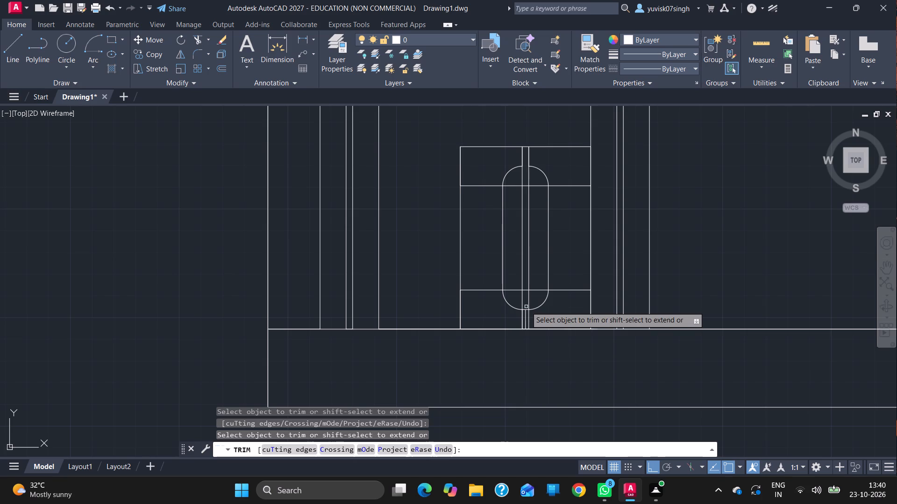
{"action": "left_click", "coordinate": [526, 309]}
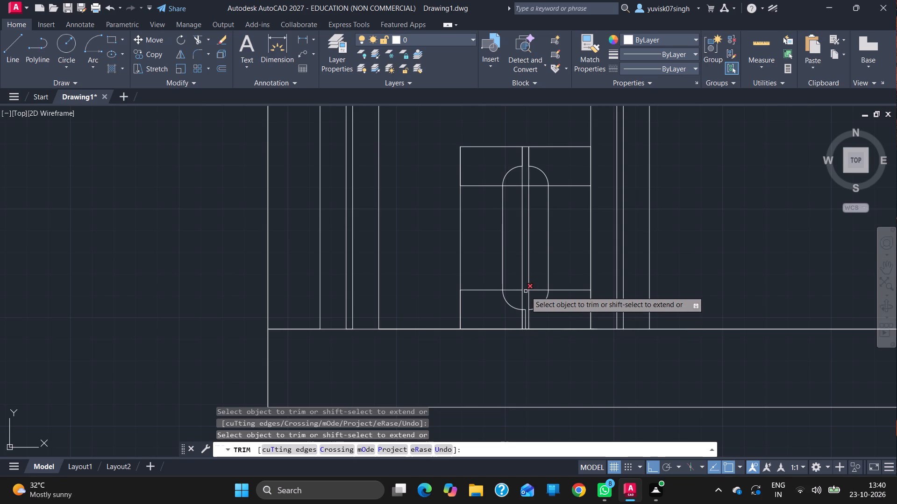
{"action": "left_click", "coordinate": [525, 291]}
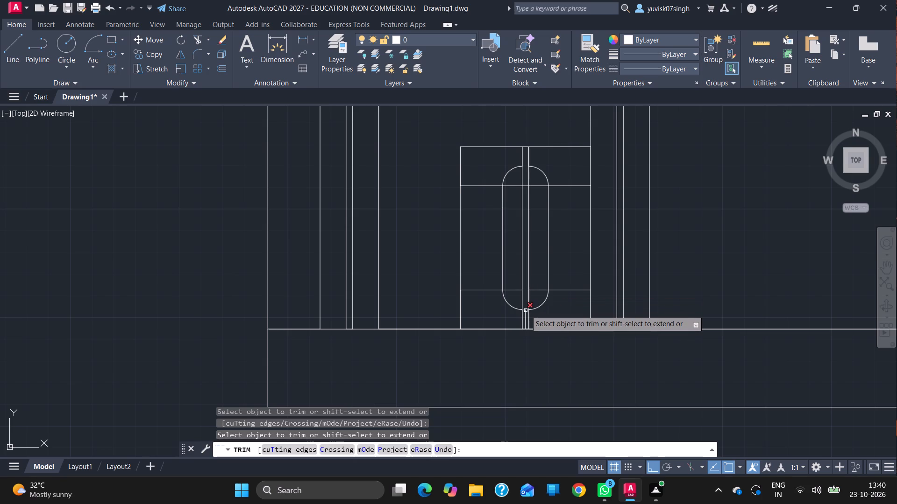
{"action": "left_click", "coordinate": [526, 310]}
{"action": "left_click", "coordinate": [525, 312]}
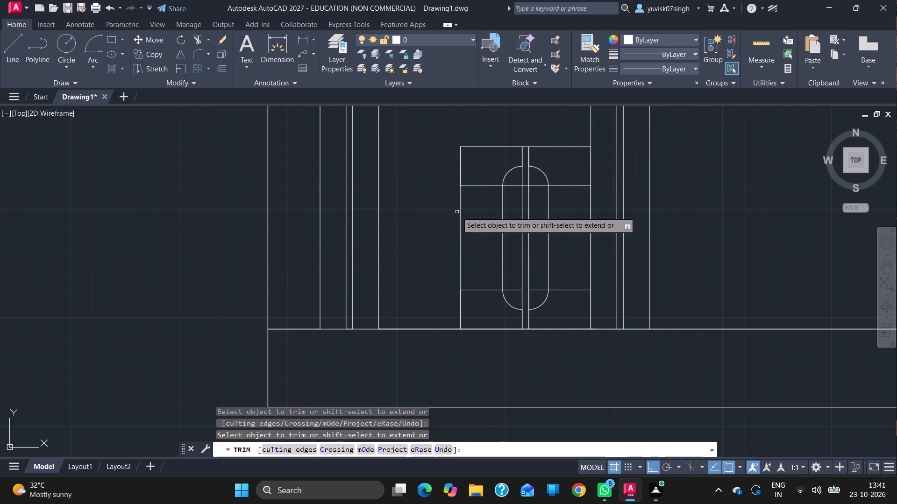
{"action": "key", "text": "o"}
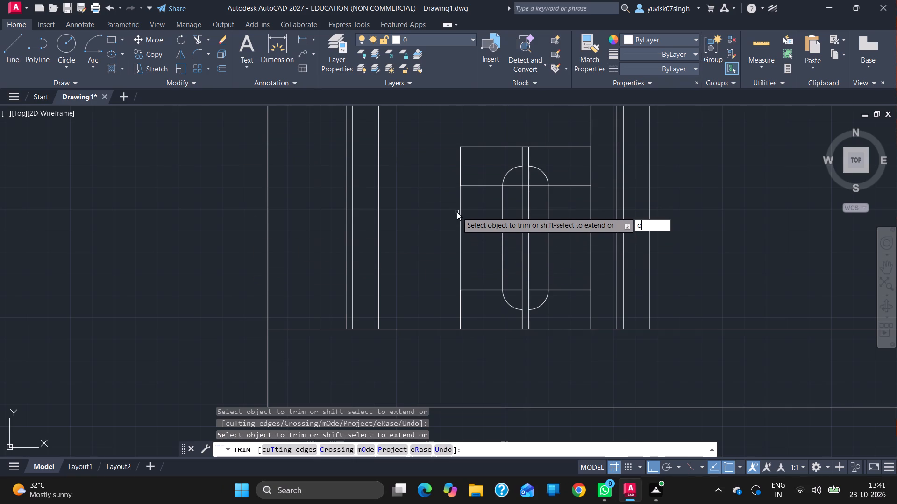
{"action": "key", "text": "Escape"}
Offset the upper-left arc and left vertical line of the rounded outline 1 1/2" inward, and the upper-right arc 1 1/2" outward.
{"action": "type", "text": "of"}
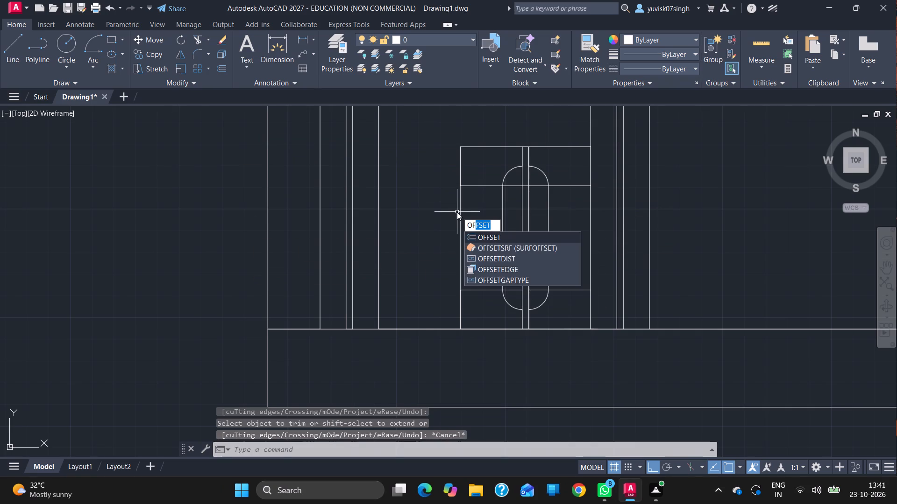
{"action": "key", "text": "Return"}
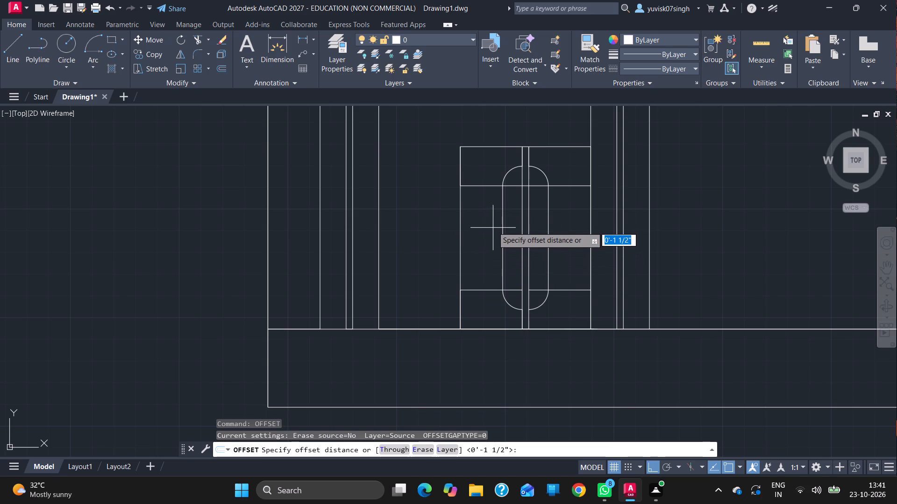
{"action": "key", "text": "Return"}
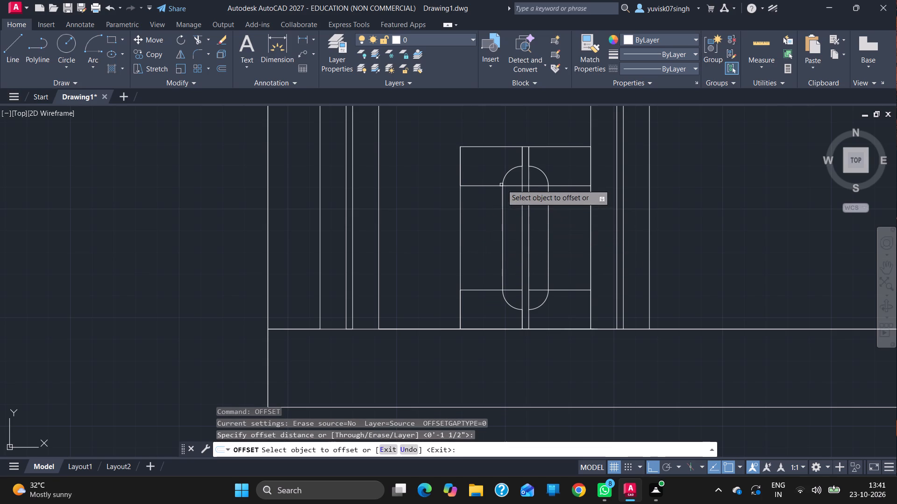
{"action": "left_click_drag", "start_coordinate": [505, 178], "coordinate": [512, 182]}
{"action": "left_click", "coordinate": [512, 182]}
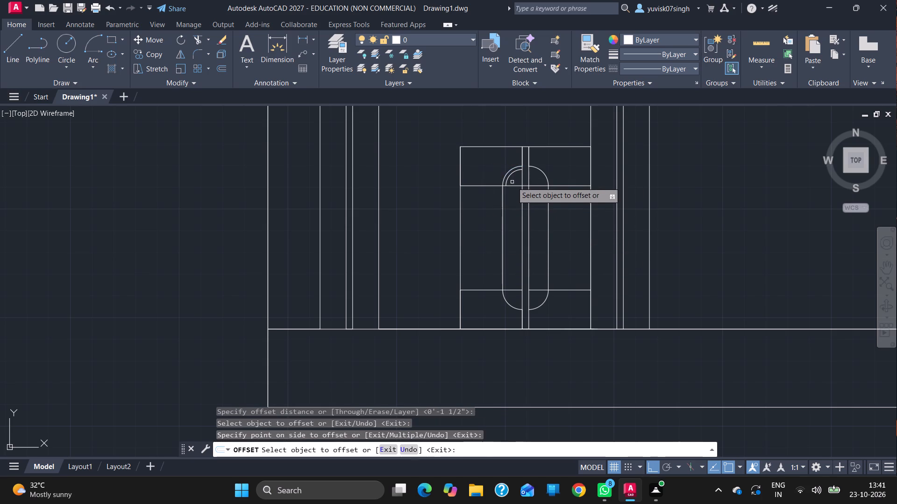
{"action": "left_click_drag", "start_coordinate": [542, 174], "coordinate": [538, 179]}
{"action": "left_click", "coordinate": [538, 179]}
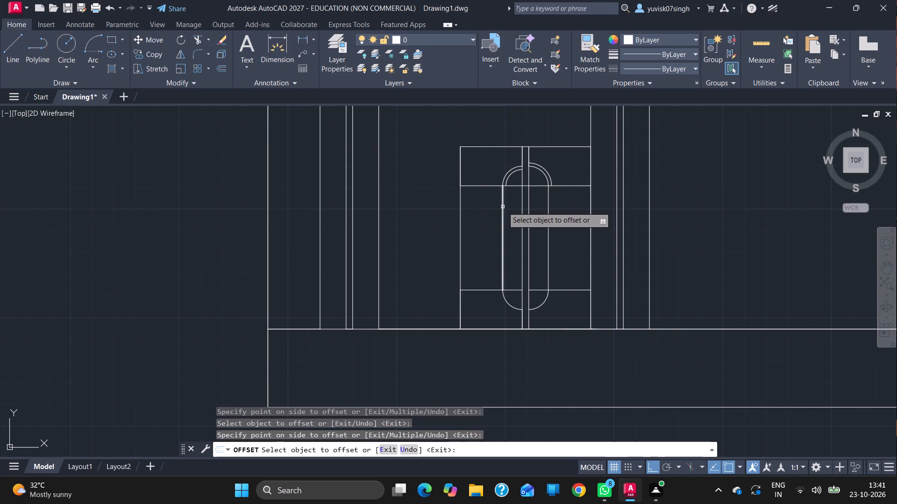
{"action": "left_click_drag", "start_coordinate": [503, 207], "coordinate": [511, 207]}
{"action": "left_click_drag", "start_coordinate": [511, 207], "coordinate": [548, 221]}
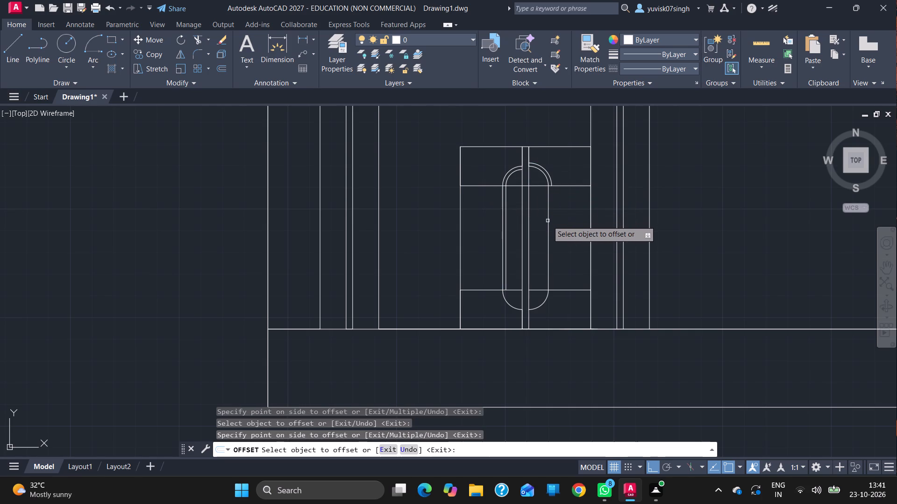
{"action": "left_click", "coordinate": [548, 221]}
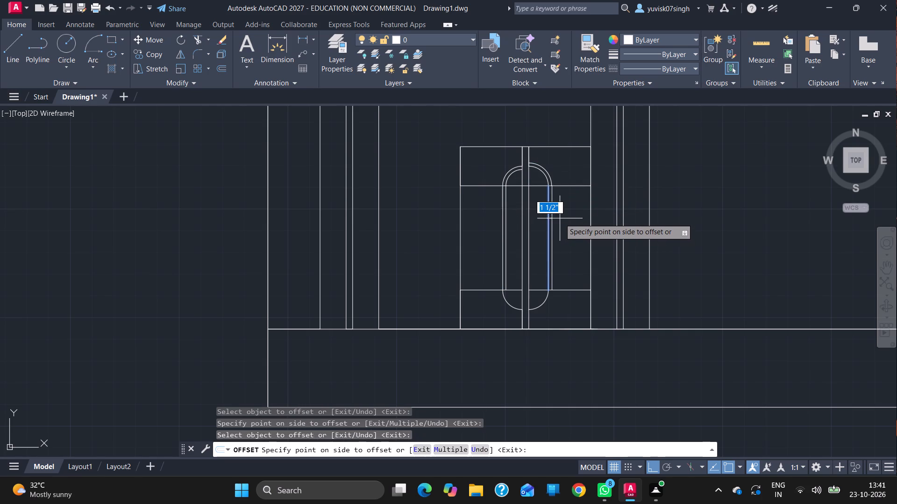
{"action": "key", "text": "Escape"}
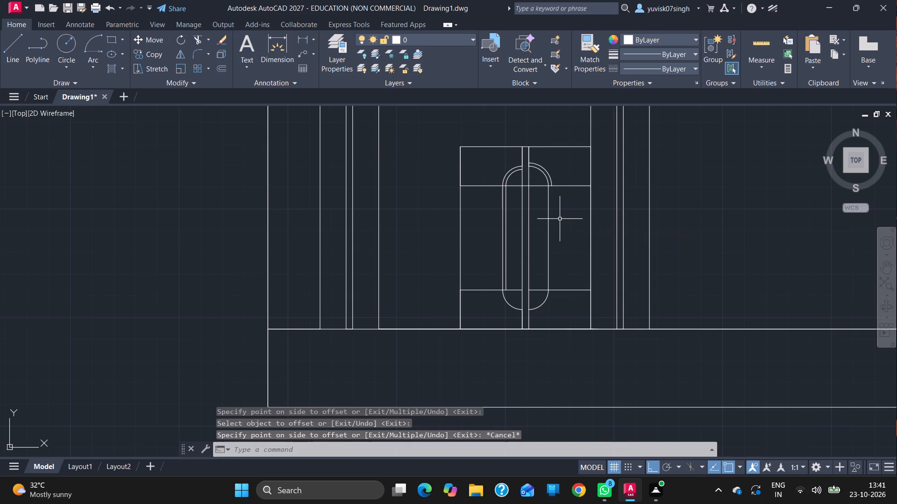
Undo the last offset operation on the door's rounded outline.
{"action": "key", "text": "ctrl+z"}
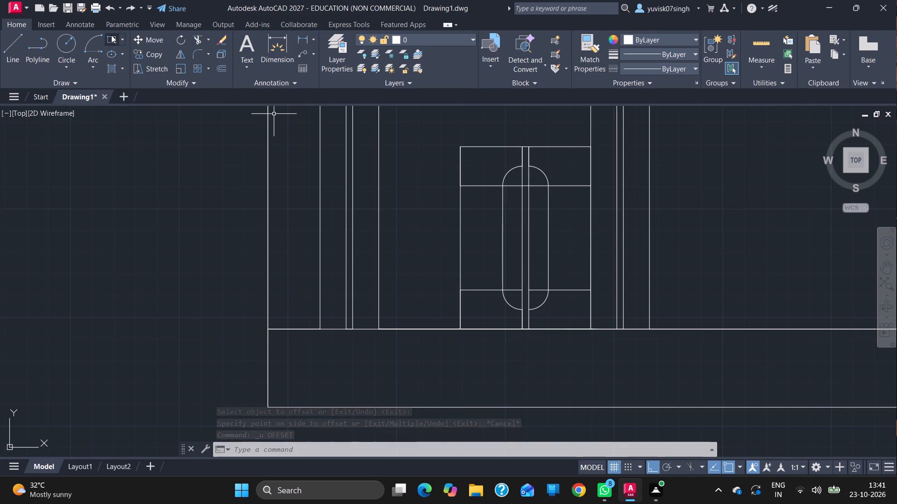
Offset the rounded outline's upper-left and upper-right arcs 1 1/2" inward.
{"action": "key", "text": "o"}
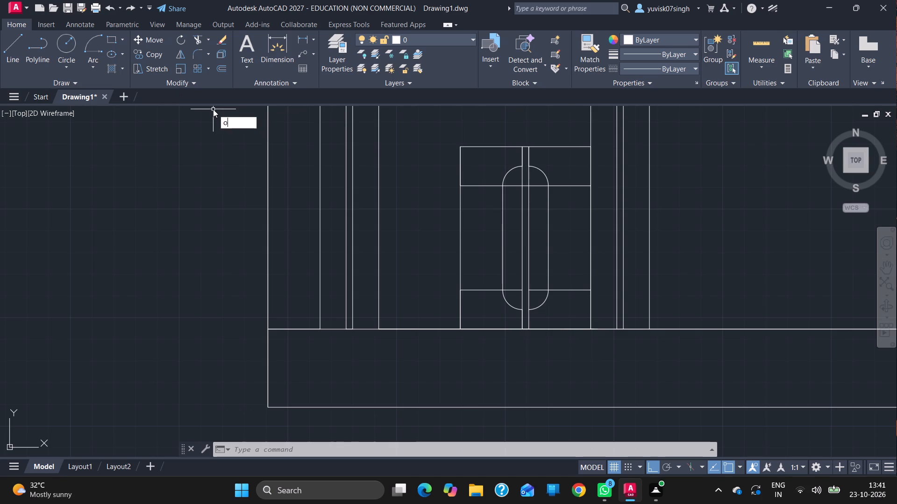
{"action": "key", "text": "Return"}
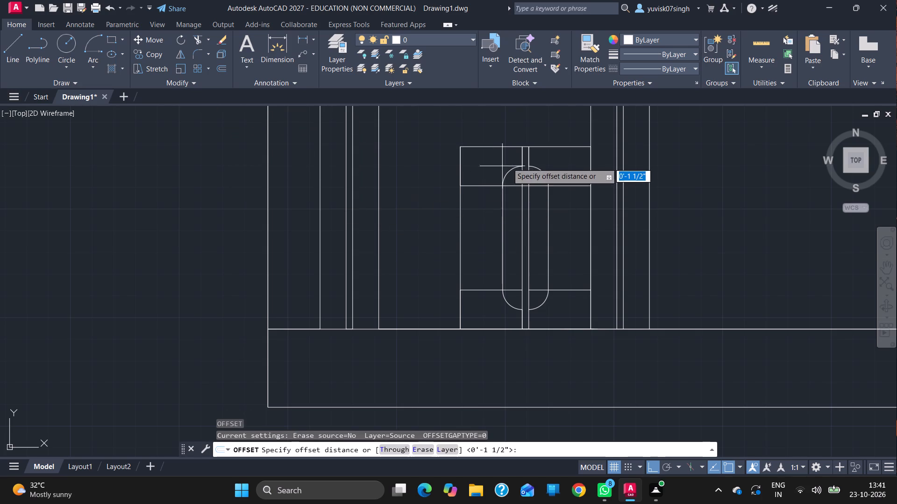
{"action": "key", "text": "Return"}
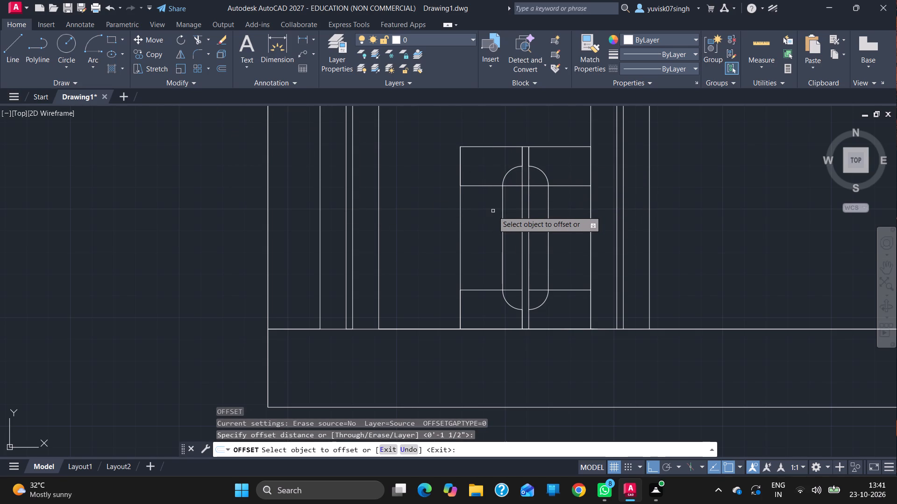
{"action": "left_click", "coordinate": [508, 171]}
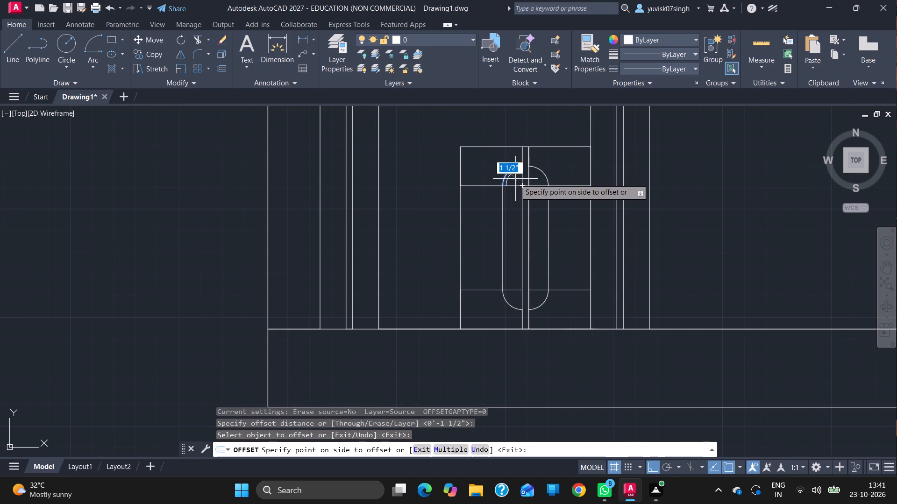
{"action": "left_click", "coordinate": [515, 179]}
{"action": "left_click_drag", "start_coordinate": [541, 171], "coordinate": [535, 178]}
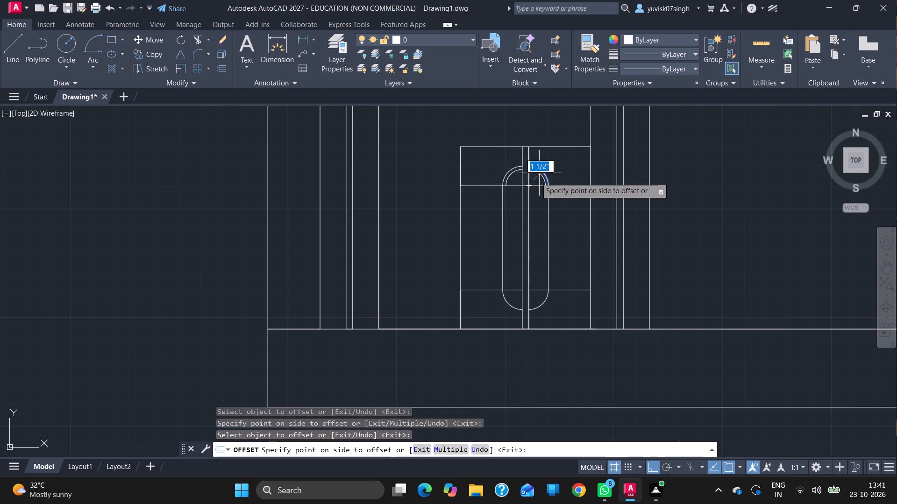
{"action": "left_click_drag", "start_coordinate": [535, 178], "coordinate": [534, 180]}
{"action": "left_click", "coordinate": [534, 180]}
Offset the rounded outline's two vertical lines and both lower arcs 1 1/2" inward, completing the inner outline.
{"action": "left_click_drag", "start_coordinate": [502, 217], "coordinate": [510, 216]}
{"action": "left_click_drag", "start_coordinate": [510, 216], "coordinate": [545, 221]}
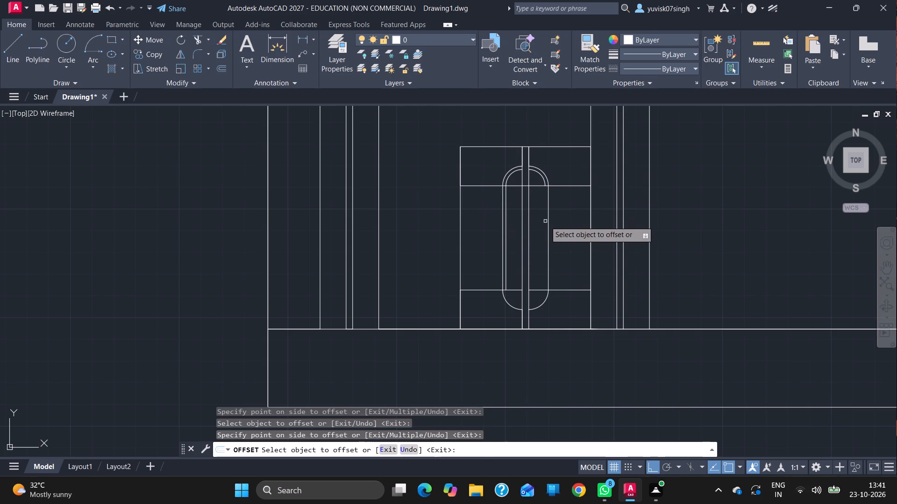
{"action": "left_click_drag", "start_coordinate": [545, 221], "coordinate": [548, 223]}
{"action": "left_click_drag", "start_coordinate": [548, 223], "coordinate": [547, 223]}
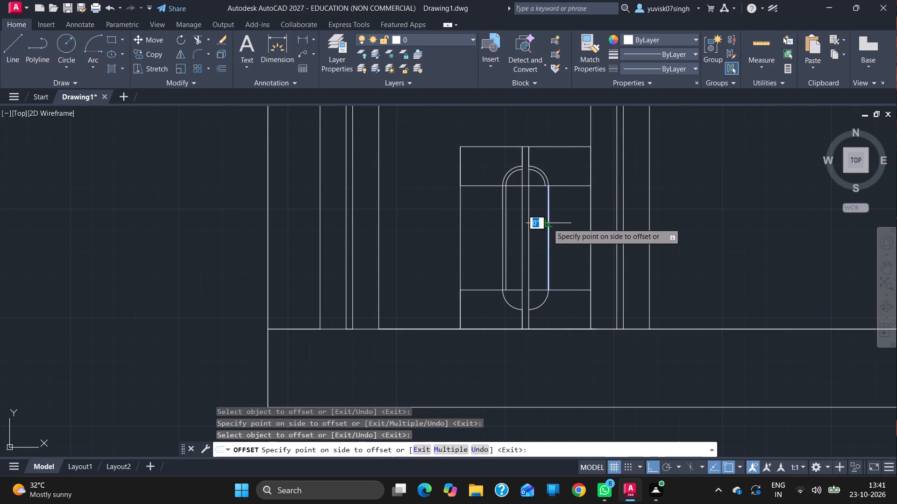
{"action": "left_click_drag", "start_coordinate": [547, 223], "coordinate": [533, 224]}
{"action": "left_click_drag", "start_coordinate": [533, 224], "coordinate": [505, 301]}
{"action": "left_click_drag", "start_coordinate": [505, 301], "coordinate": [513, 294]}
{"action": "left_click", "coordinate": [513, 294]}
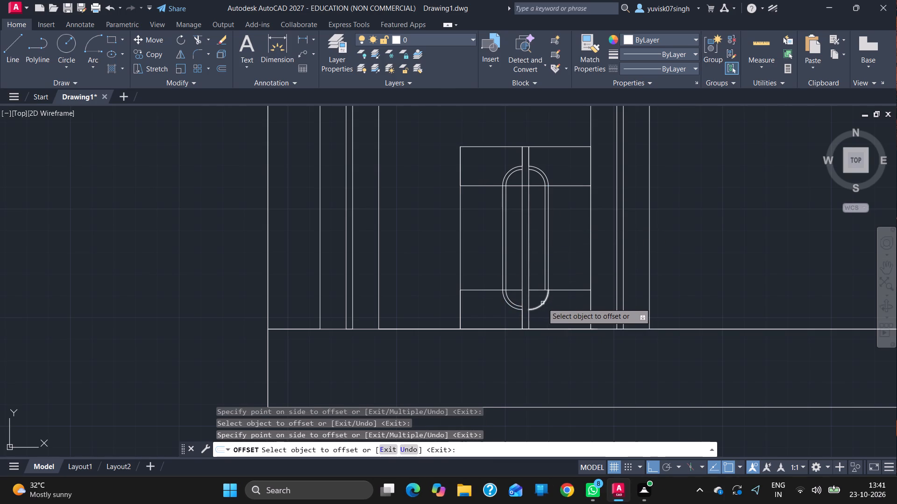
{"action": "left_click", "coordinate": [542, 304]}
{"action": "left_click", "coordinate": [534, 299]}
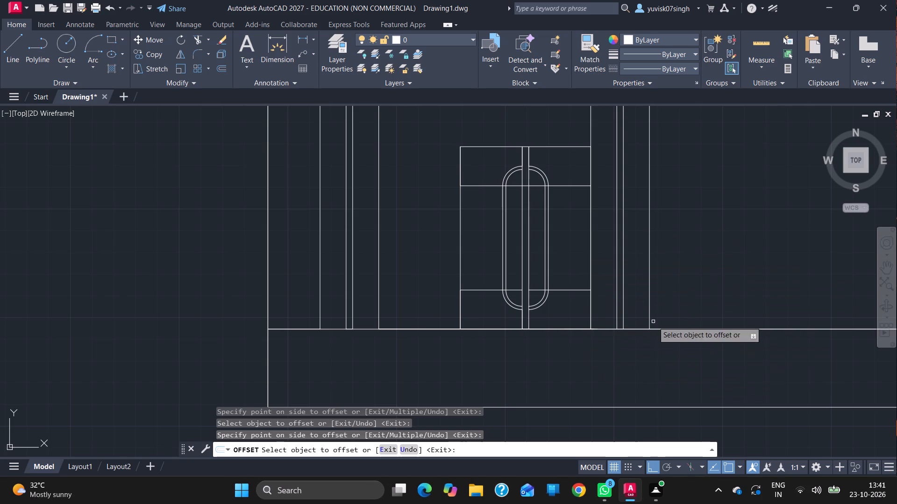
{"action": "key", "text": "Escape"}
Trim away the short horizontal segment between the centre strip's edges at the door's upper horizontal line.
{"action": "type", "text": "tr"}
{"action": "key", "text": "Return"}
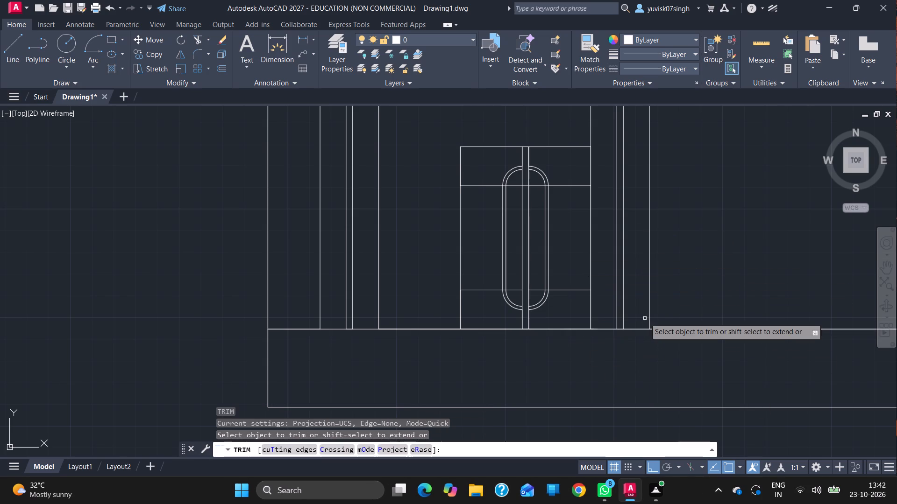
{"action": "left_click", "coordinate": [527, 187]}
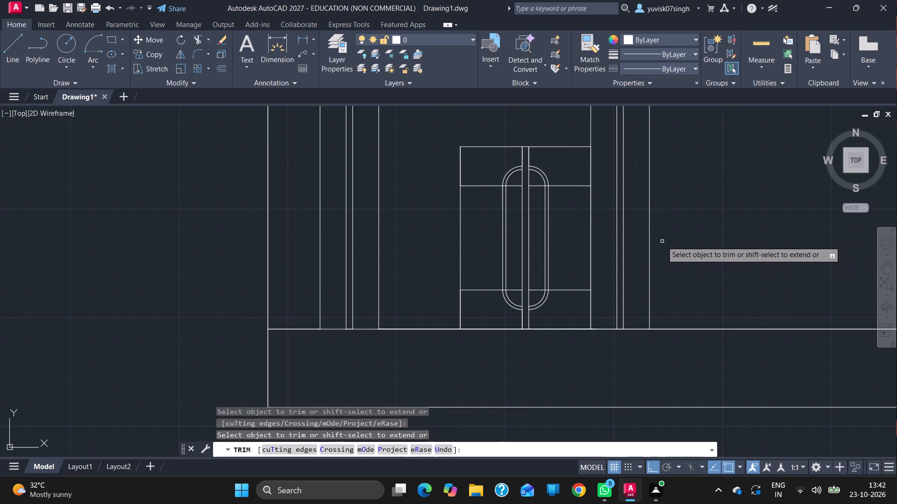
{"action": "key", "text": "Escape"}
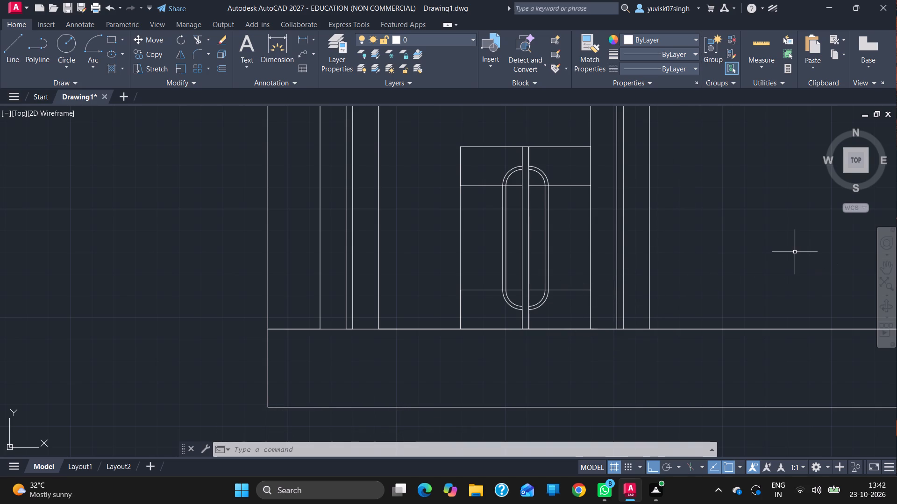
Extend the second elevation's base beyond its lower-right corner with lines 5' outward, 3' up and back to the elevation's right edge.
{"action": "scroll", "coordinate": [795, 253], "scroll_direction": "down", "scroll_amount": 2, "text": "ctrl"}
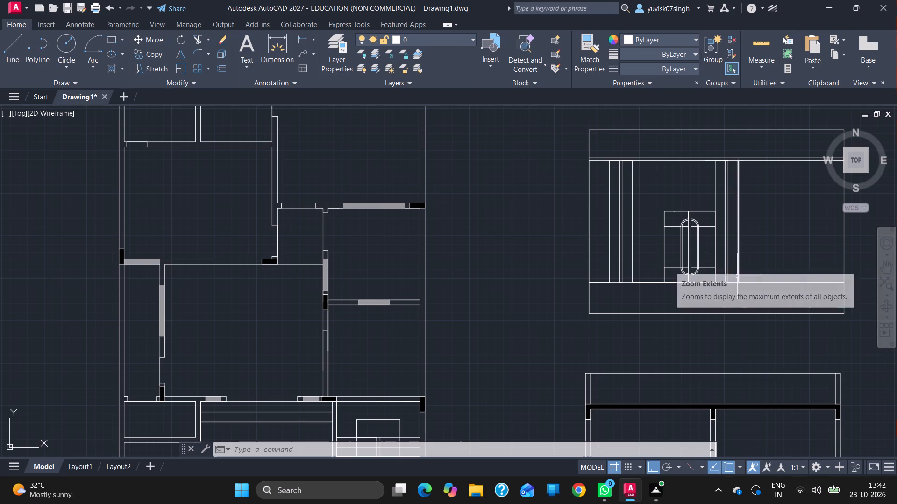
{"action": "left_click", "coordinate": [889, 266]}
{"action": "left_click_drag", "start_coordinate": [764, 255], "coordinate": [642, 251]}
{"action": "key", "text": "Escape"}
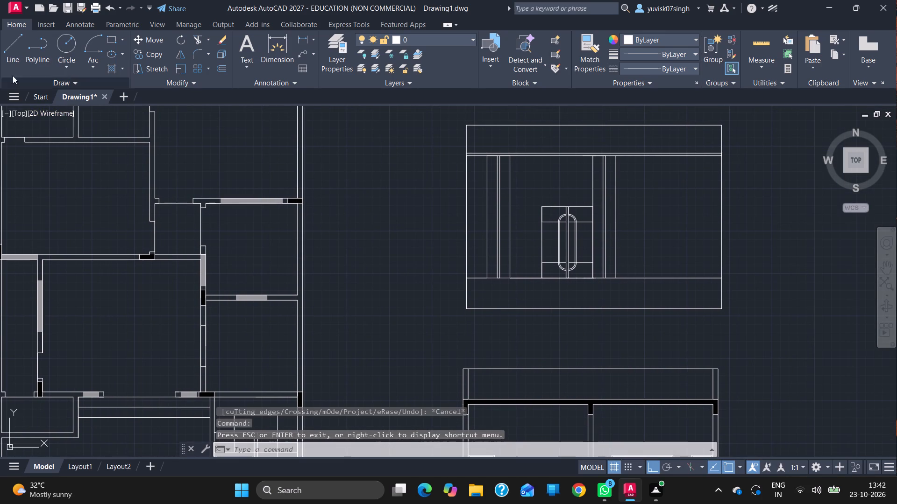
{"action": "left_click", "coordinate": [9, 68]}
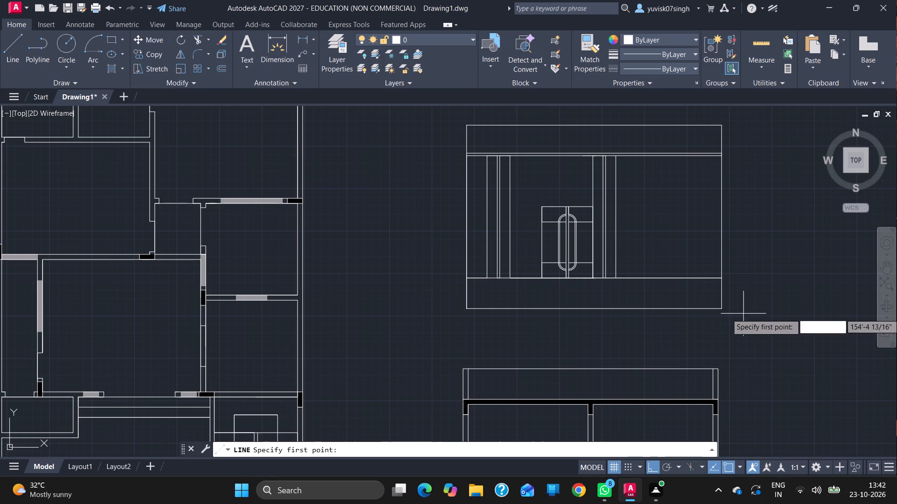
{"action": "left_click_drag", "start_coordinate": [723, 309], "coordinate": [763, 310]}
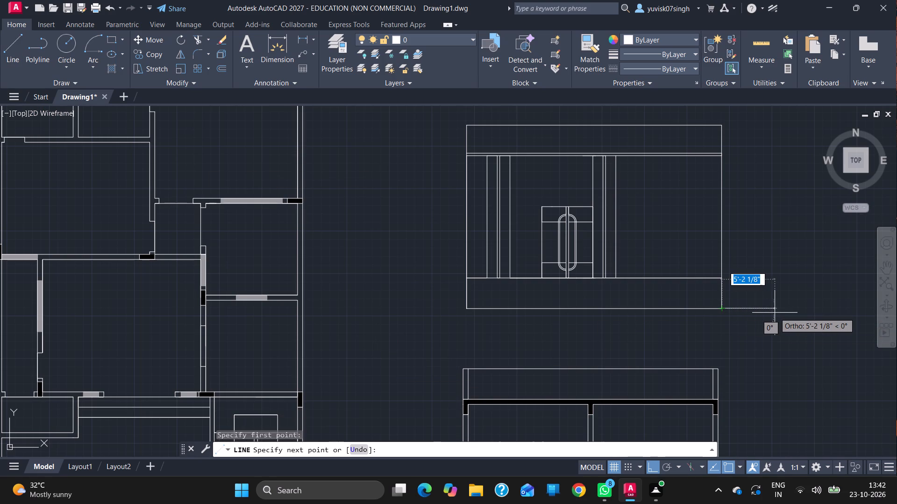
{"action": "type", "text": "5'"}
{"action": "key", "text": "Return"}
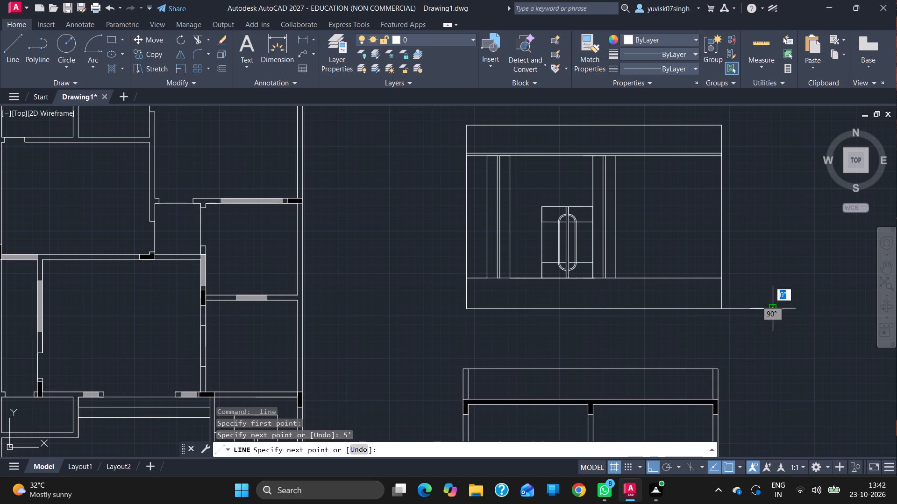
{"action": "type", "text": "3'"}
{"action": "key", "text": "Return"}
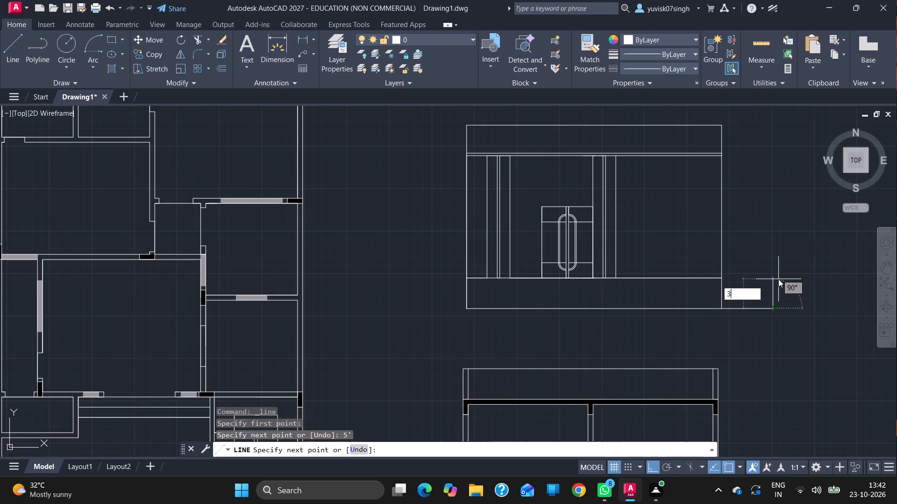
{"action": "left_click", "coordinate": [719, 278]}
{"action": "key", "text": "grave"}
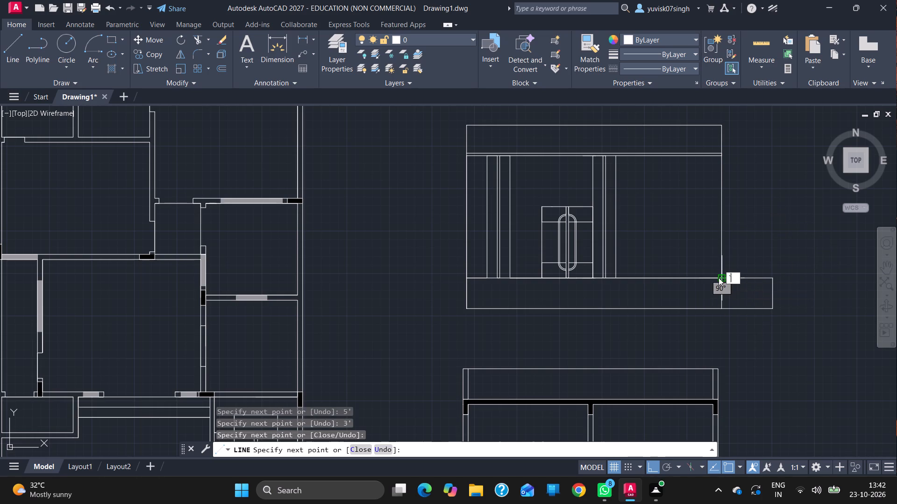
{"action": "key", "text": "Escape"}
{"action": "key", "text": "Escape"}
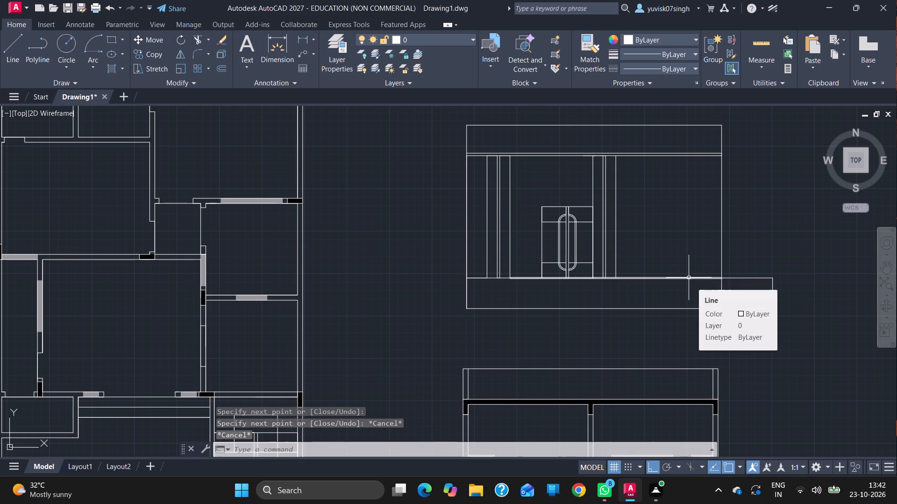
Erase the horizontal lines along the top of the second elevation's base, keeping the new extension's top line.
{"action": "key", "text": "Delete"}
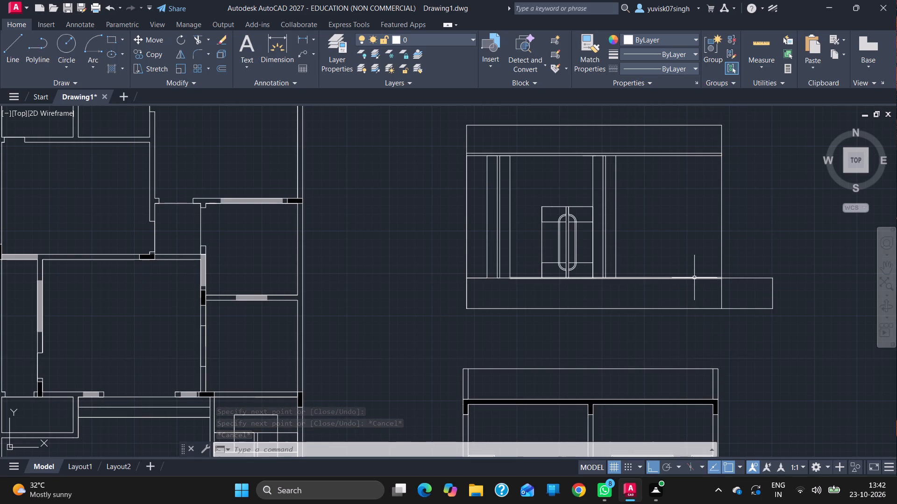
{"action": "left_click", "coordinate": [694, 278]}
{"action": "key", "text": "Delete"}
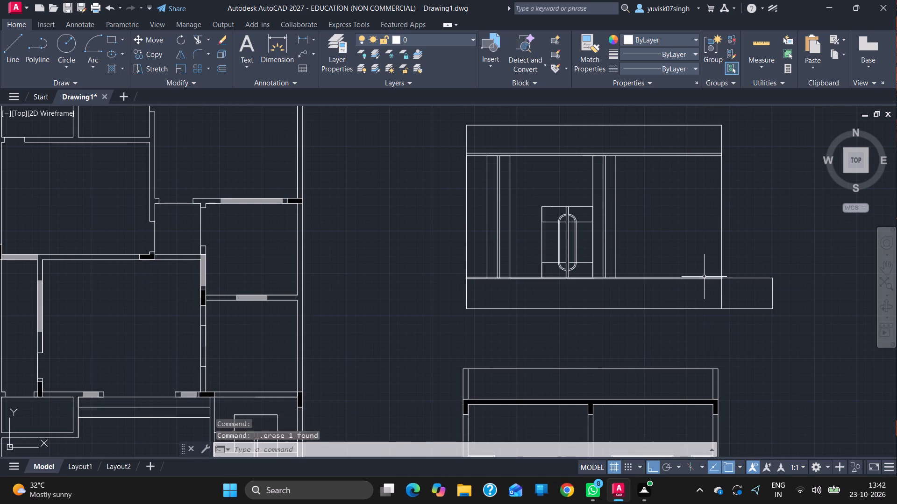
{"action": "left_click", "coordinate": [704, 278]}
{"action": "key", "text": "Delete"}
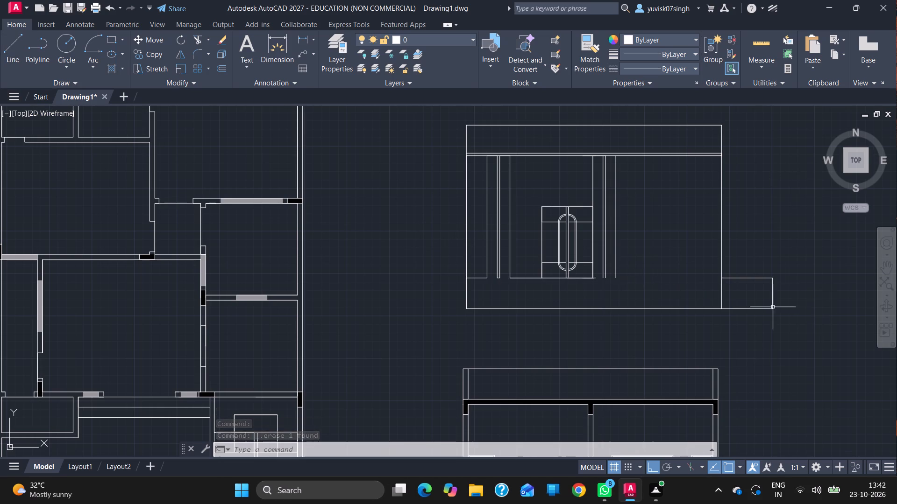
Erase the second elevation's right vertical edge and the vertical line separating the base from its extension.
{"action": "left_click", "coordinate": [722, 239]}
{"action": "key", "text": "Delete"}
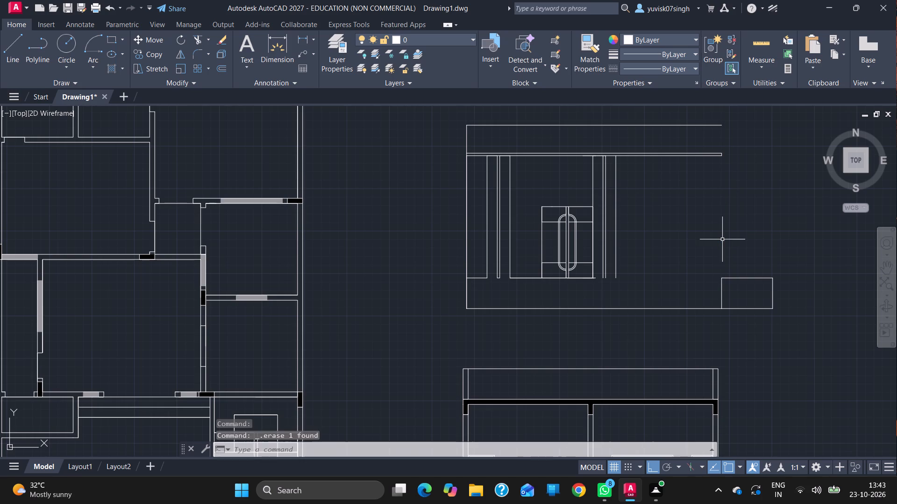
{"action": "left_click", "coordinate": [721, 292]}
{"action": "key", "text": "Delete"}
Draw a line along the base's top from the first left strip through the next strip to the extension's upper-right corner.
{"action": "left_click", "coordinate": [8, 47]}
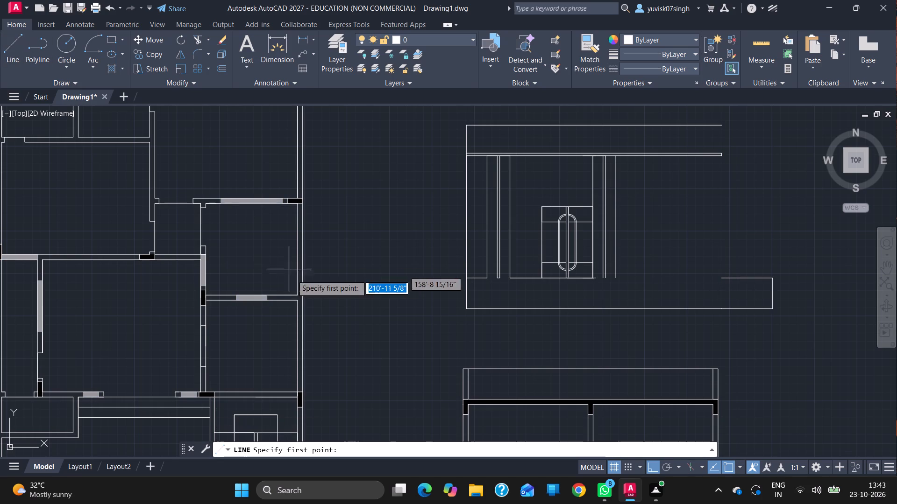
{"action": "left_click_drag", "start_coordinate": [488, 278], "coordinate": [510, 279]}
{"action": "left_click", "coordinate": [510, 279]}
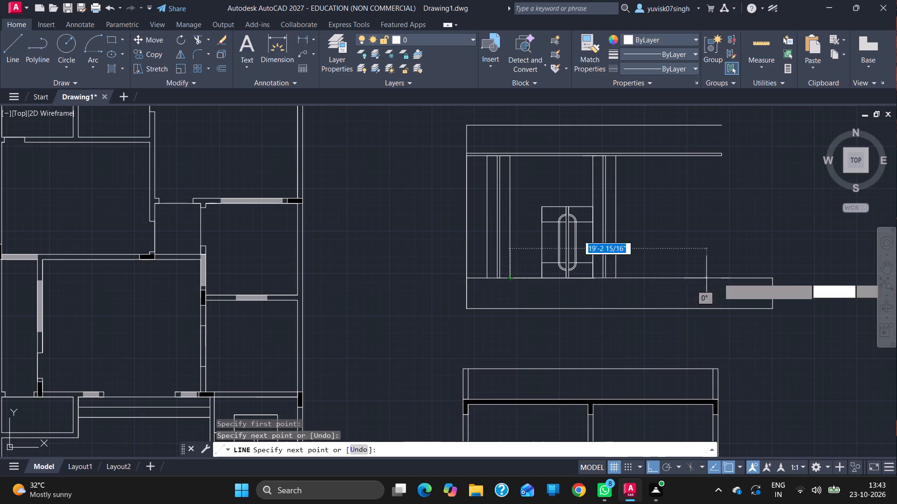
{"action": "left_click", "coordinate": [771, 279]}
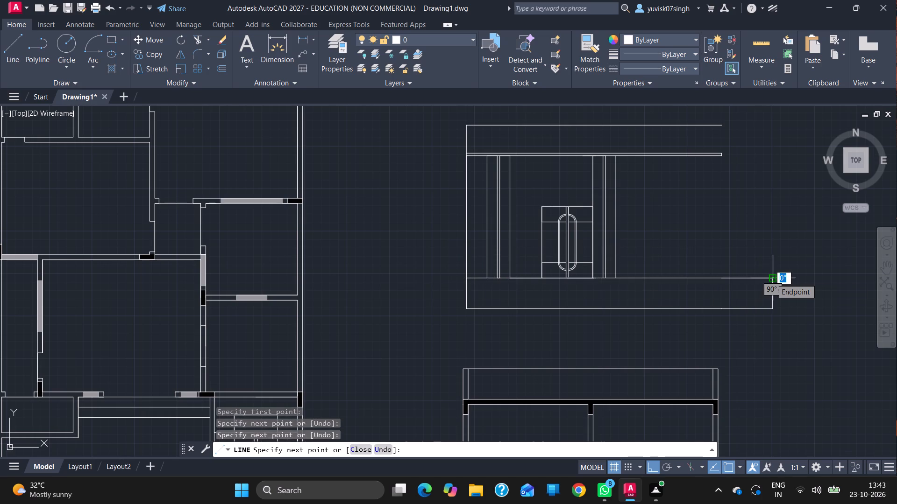
{"action": "key", "text": "Escape"}
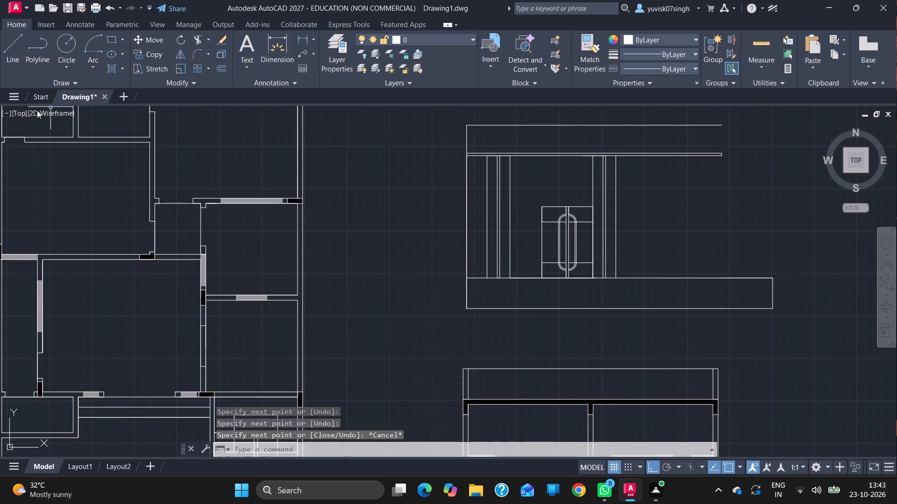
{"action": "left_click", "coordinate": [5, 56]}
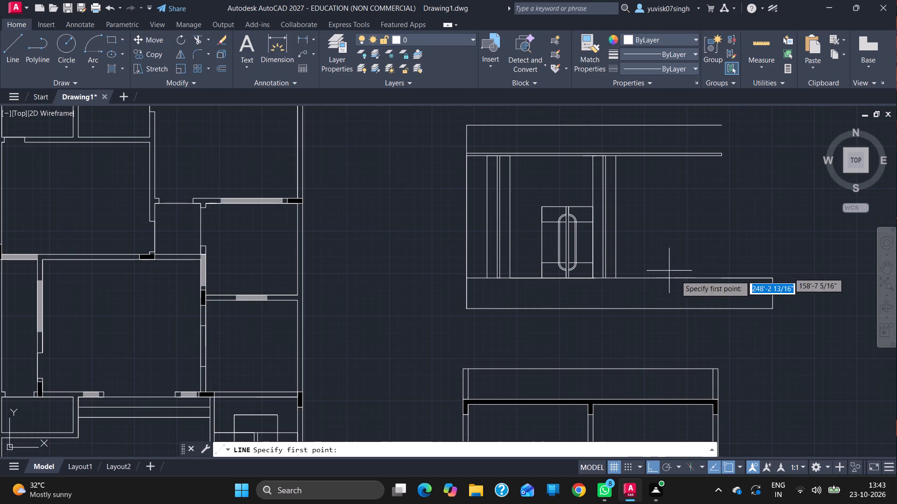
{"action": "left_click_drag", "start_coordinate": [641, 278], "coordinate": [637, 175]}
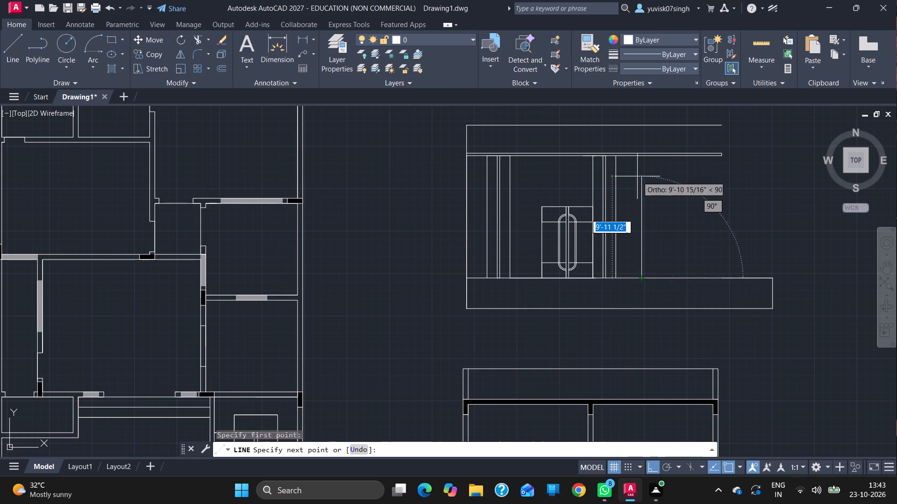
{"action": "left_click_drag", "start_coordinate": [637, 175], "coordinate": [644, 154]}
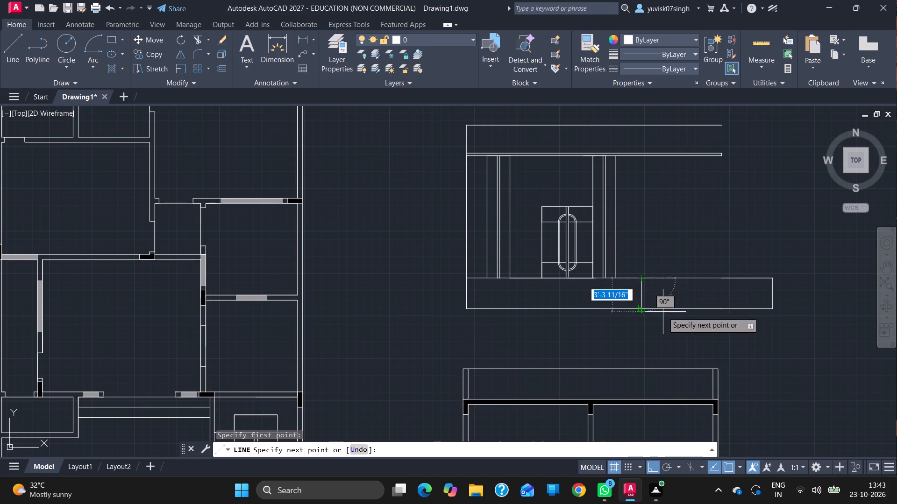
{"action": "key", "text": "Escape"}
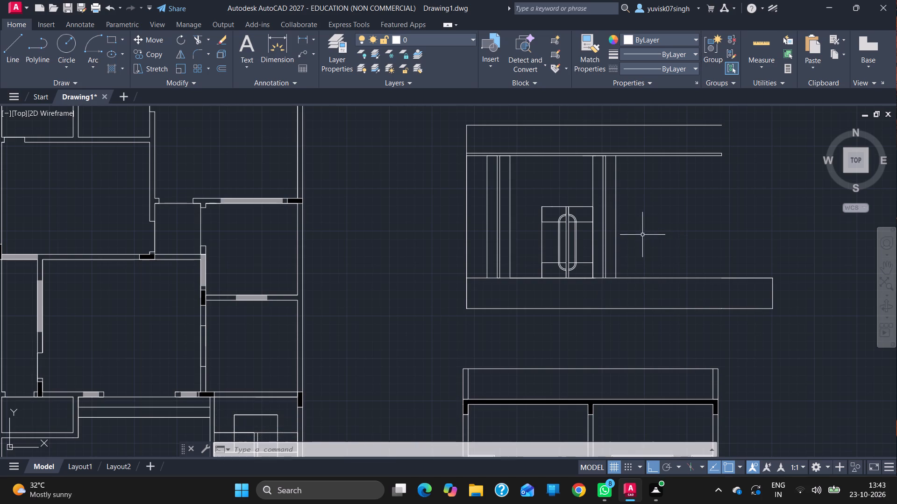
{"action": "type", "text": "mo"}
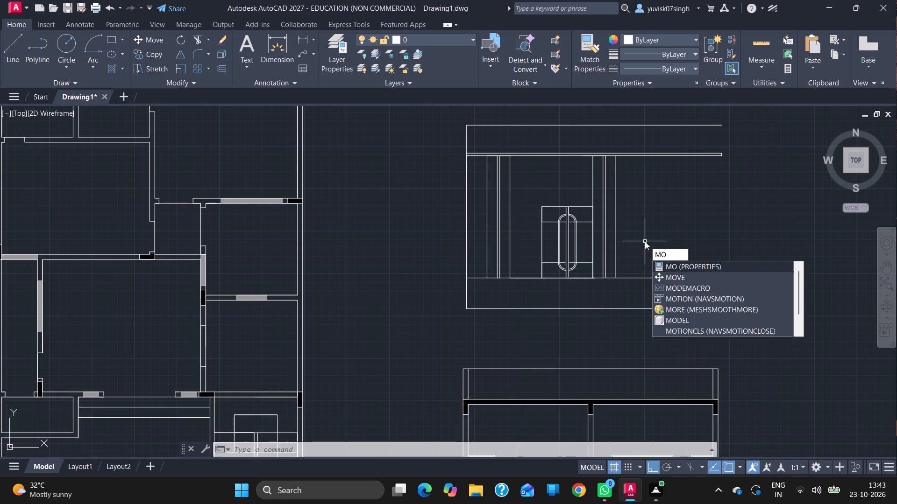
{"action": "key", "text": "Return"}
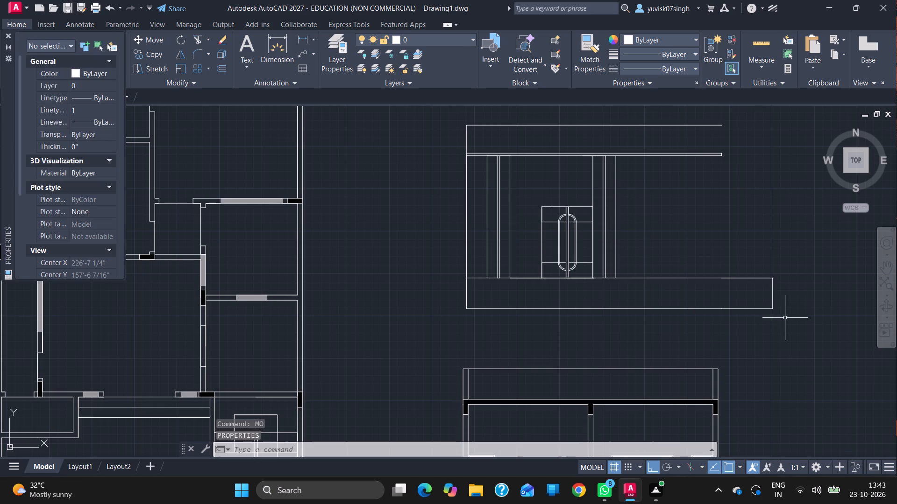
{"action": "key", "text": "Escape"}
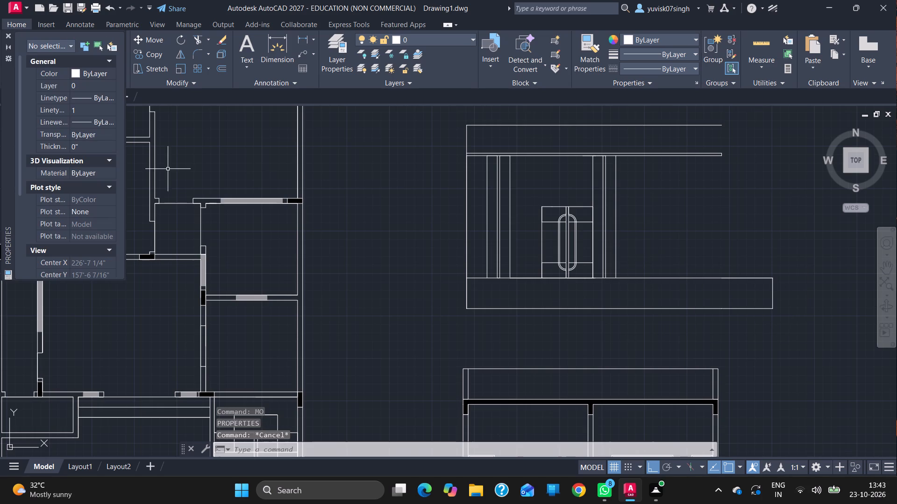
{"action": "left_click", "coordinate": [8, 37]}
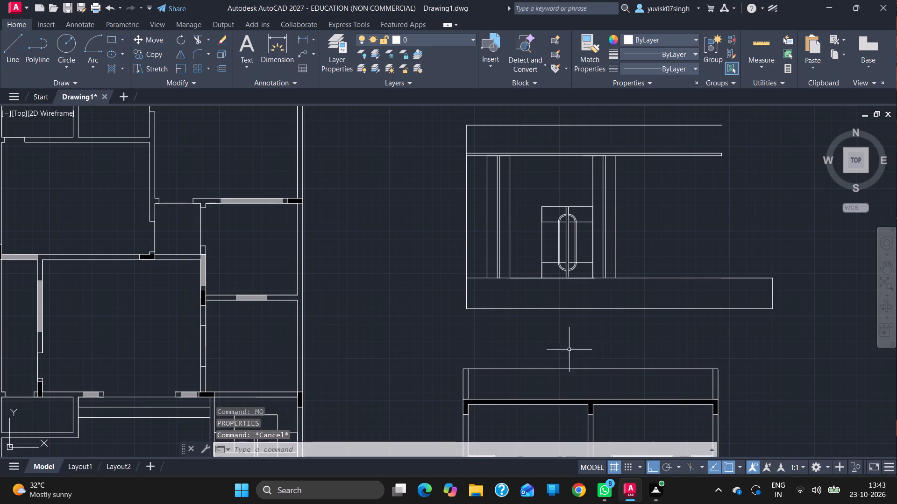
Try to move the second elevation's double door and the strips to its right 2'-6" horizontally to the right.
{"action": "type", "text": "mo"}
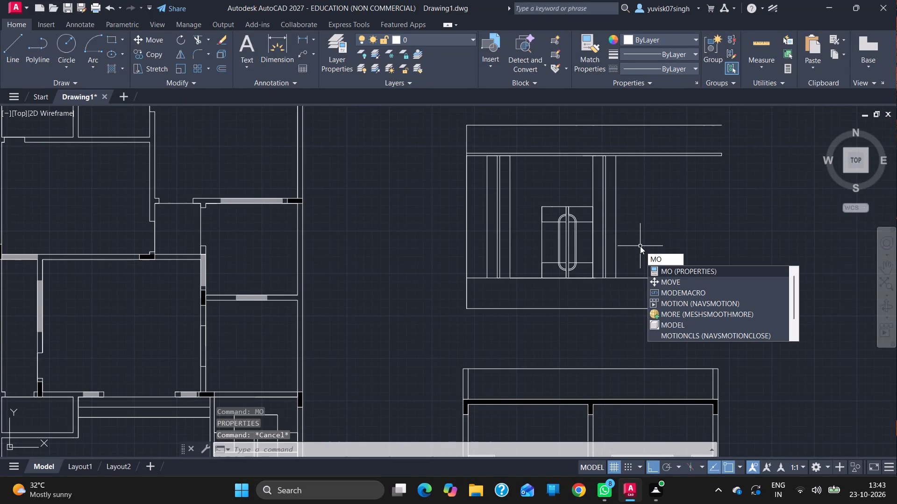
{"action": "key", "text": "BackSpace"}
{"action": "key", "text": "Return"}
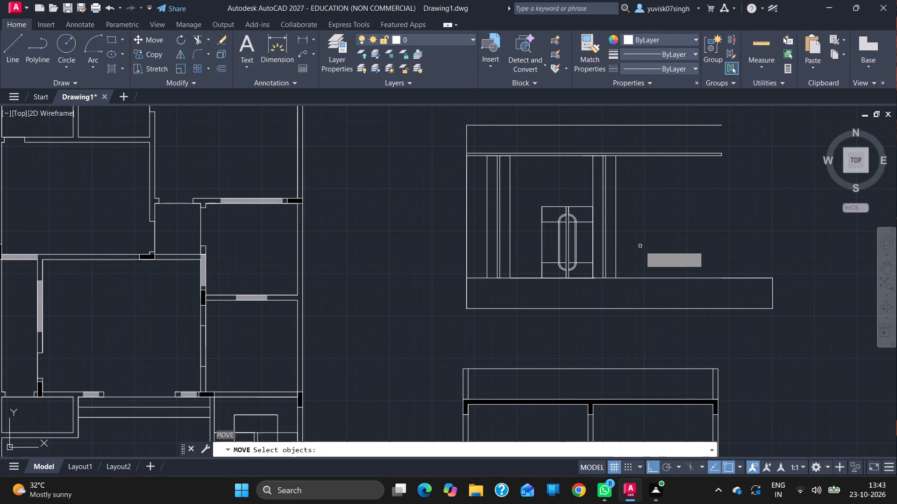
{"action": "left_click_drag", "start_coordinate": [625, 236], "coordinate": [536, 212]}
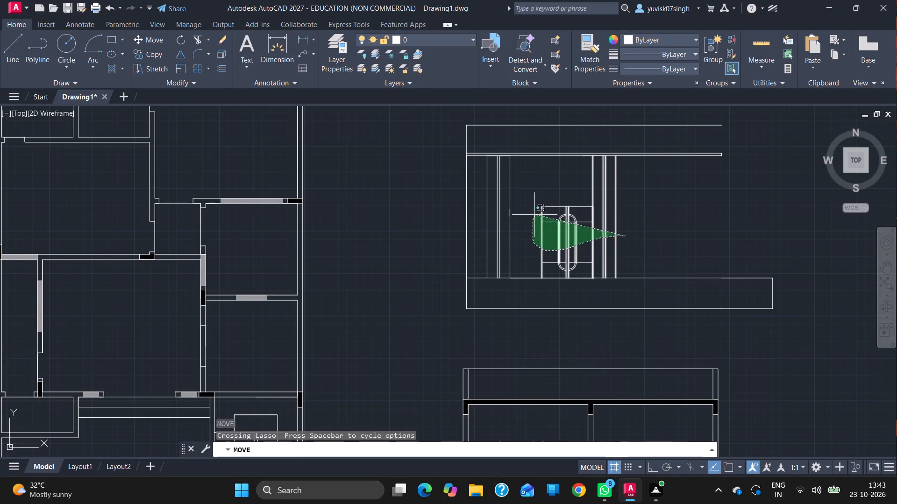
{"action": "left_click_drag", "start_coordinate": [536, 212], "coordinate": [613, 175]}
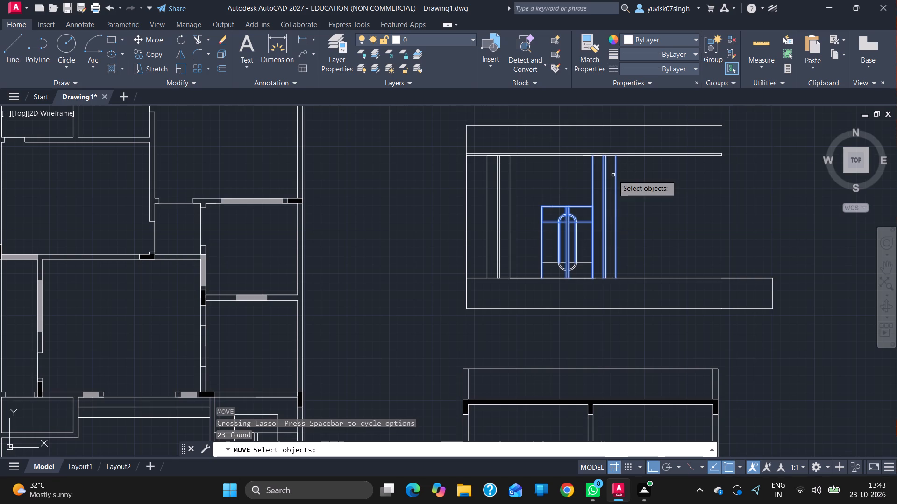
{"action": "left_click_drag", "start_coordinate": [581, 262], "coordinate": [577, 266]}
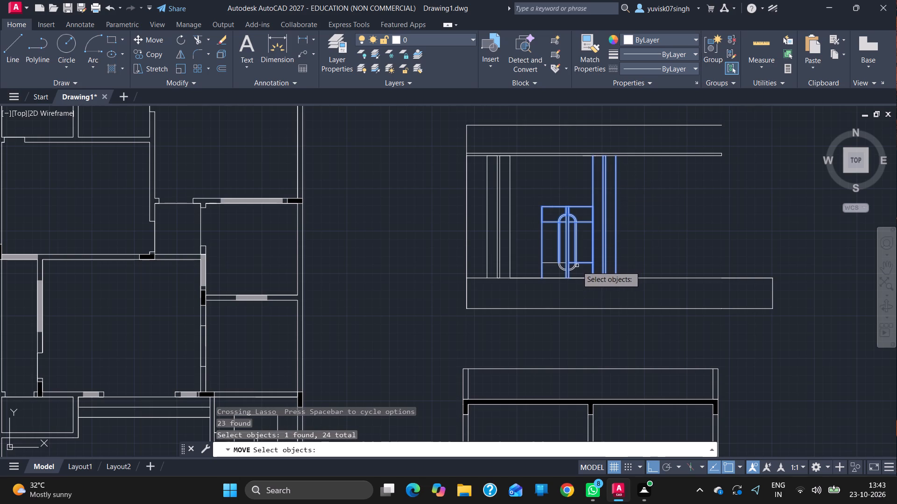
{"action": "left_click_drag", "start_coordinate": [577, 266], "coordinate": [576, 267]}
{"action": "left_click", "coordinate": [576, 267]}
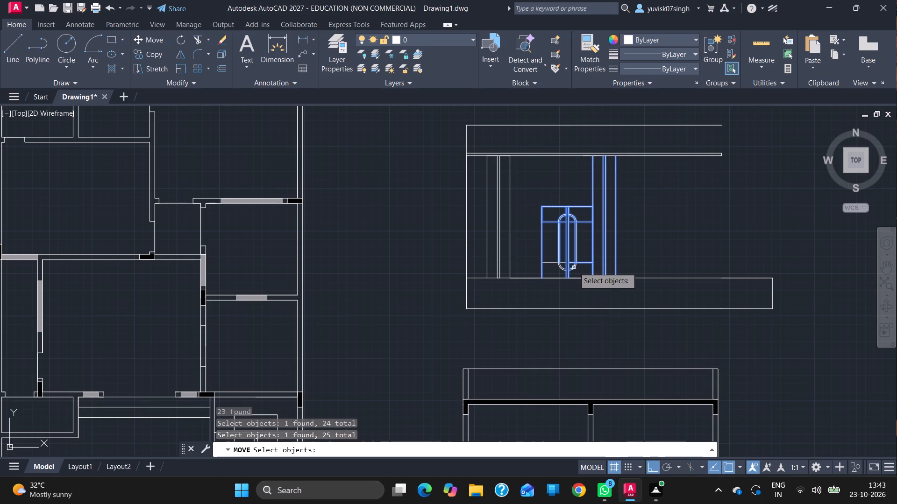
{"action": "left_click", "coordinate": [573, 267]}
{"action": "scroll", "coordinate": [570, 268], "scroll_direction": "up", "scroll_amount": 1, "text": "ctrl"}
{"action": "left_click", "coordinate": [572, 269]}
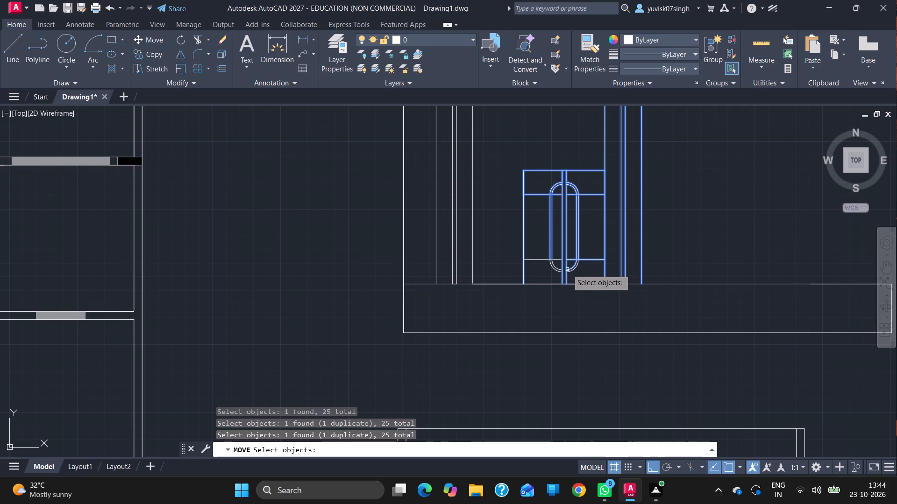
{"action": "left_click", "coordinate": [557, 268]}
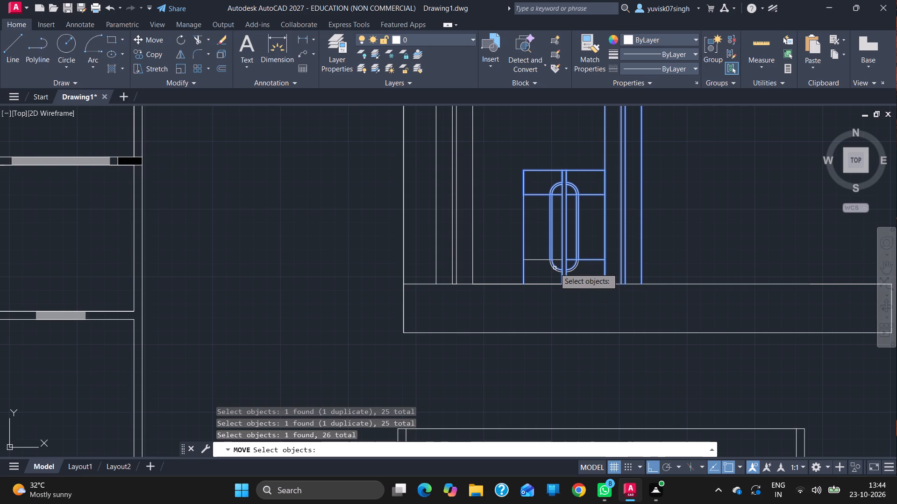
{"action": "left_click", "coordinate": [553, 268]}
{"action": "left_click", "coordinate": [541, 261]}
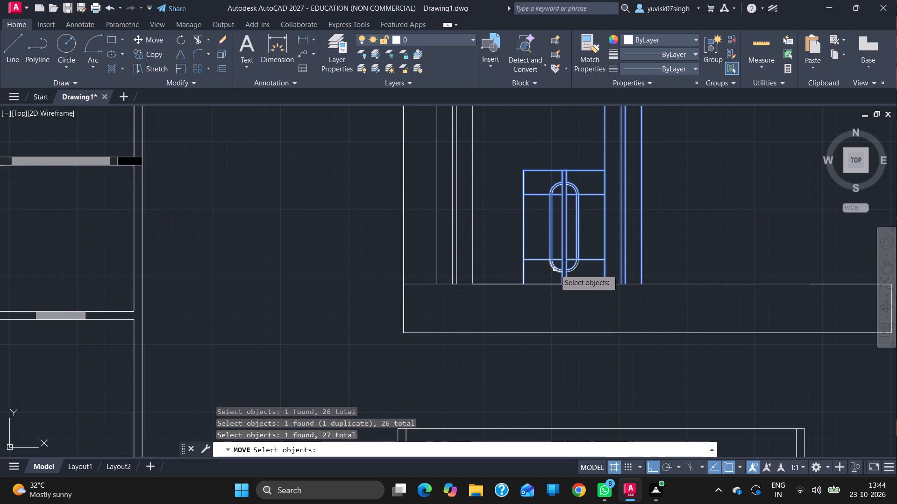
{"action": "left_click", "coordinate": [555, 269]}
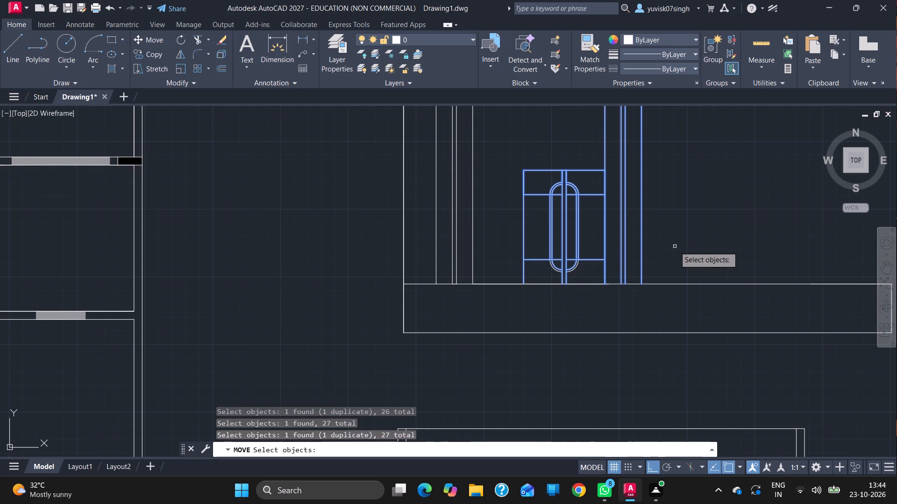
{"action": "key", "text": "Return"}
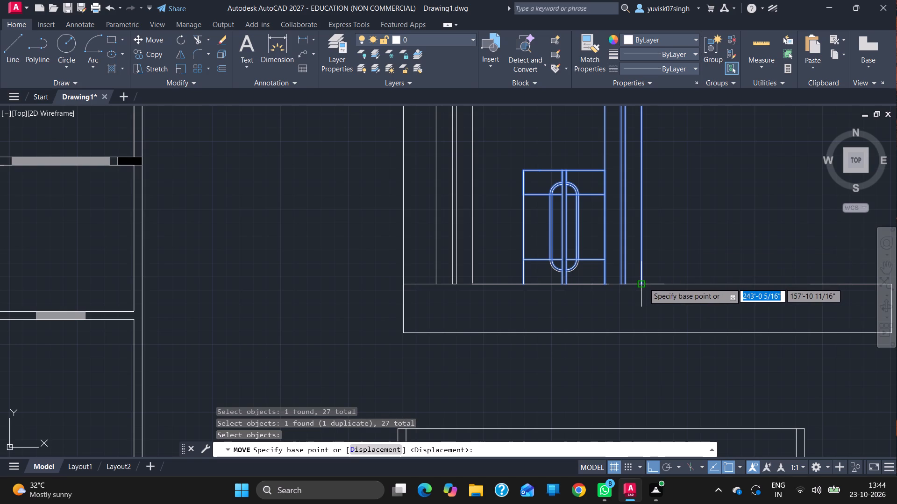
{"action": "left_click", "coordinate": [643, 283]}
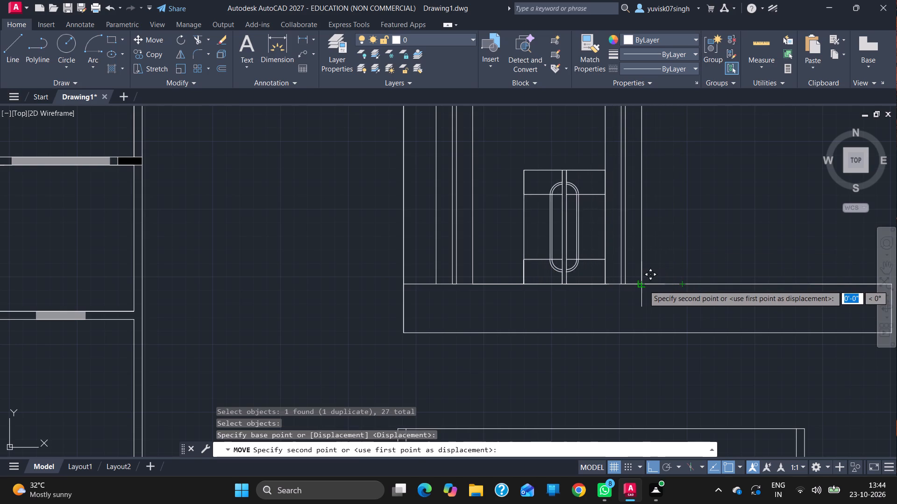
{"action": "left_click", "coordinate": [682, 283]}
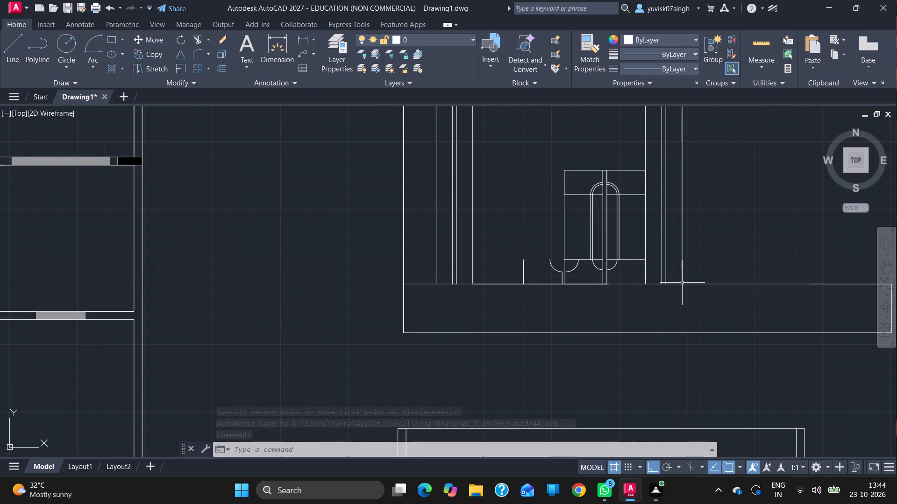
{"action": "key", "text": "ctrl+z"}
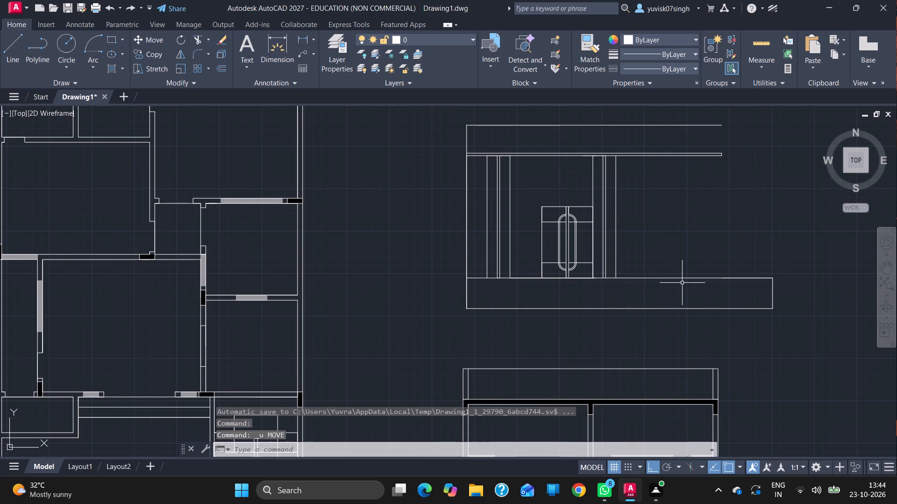
Move the entire double door, including its lower arcs and lines, with the strips to its right, about 2'-6" horizontally to the right.
{"action": "scroll", "coordinate": [655, 258], "scroll_direction": "up", "scroll_amount": 3, "text": "ctrl"}
{"action": "scroll", "coordinate": [655, 258], "scroll_direction": "down", "scroll_amount": 4, "text": "ctrl"}
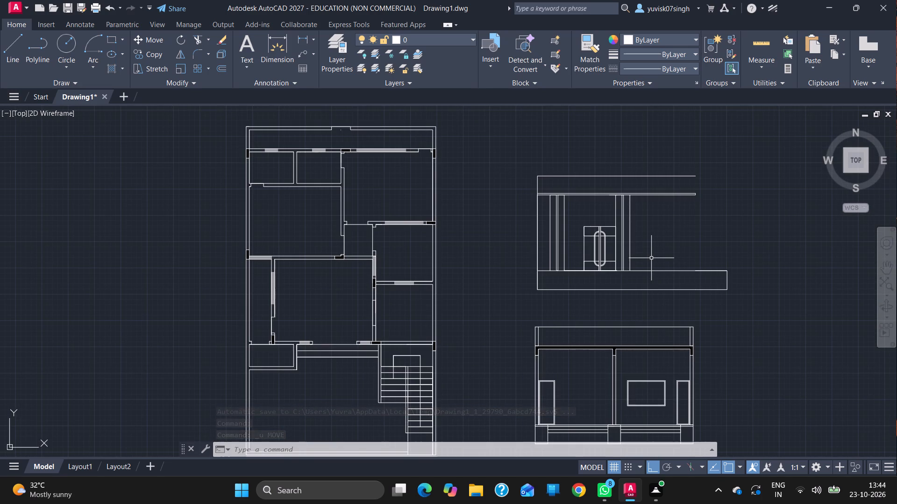
{"action": "key", "text": "m"}
{"action": "key", "text": "Return"}
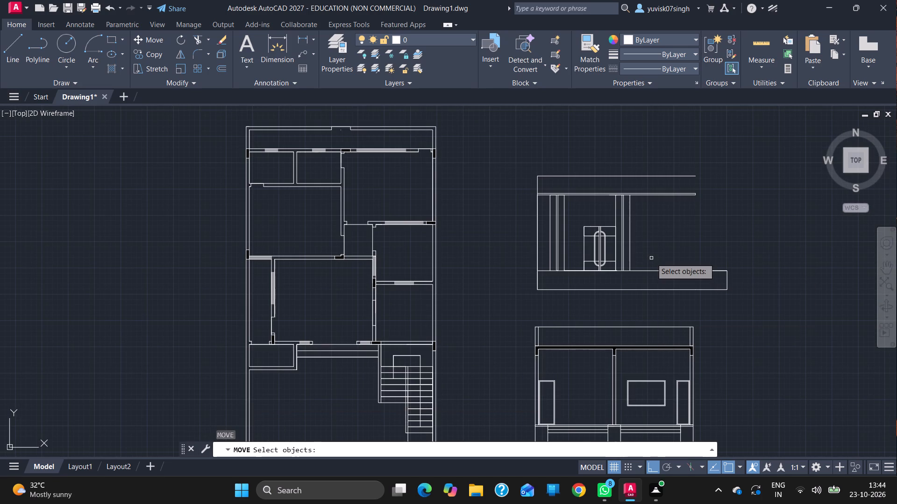
{"action": "scroll", "coordinate": [651, 258], "scroll_direction": "right", "scroll_amount": 1}
{"action": "scroll", "coordinate": [651, 258], "scroll_direction": "up", "scroll_amount": 1, "text": "ctrl"}
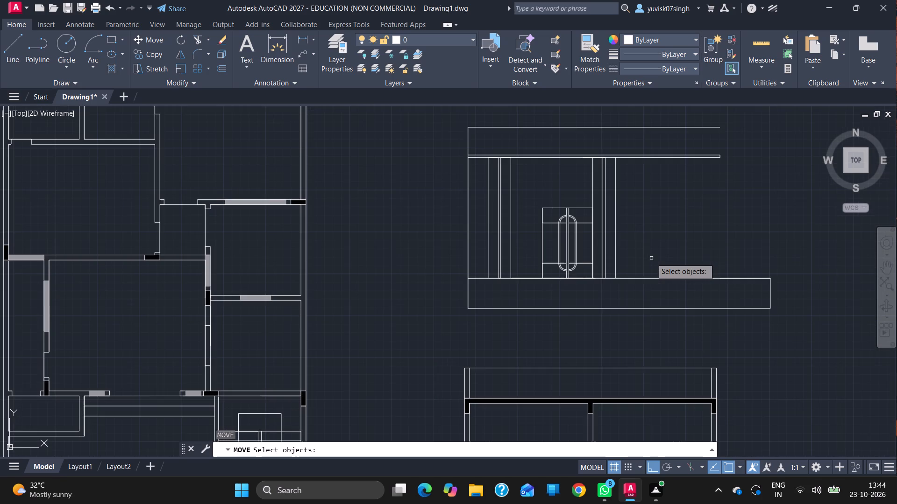
{"action": "left_click_drag", "start_coordinate": [625, 272], "coordinate": [585, 273]}
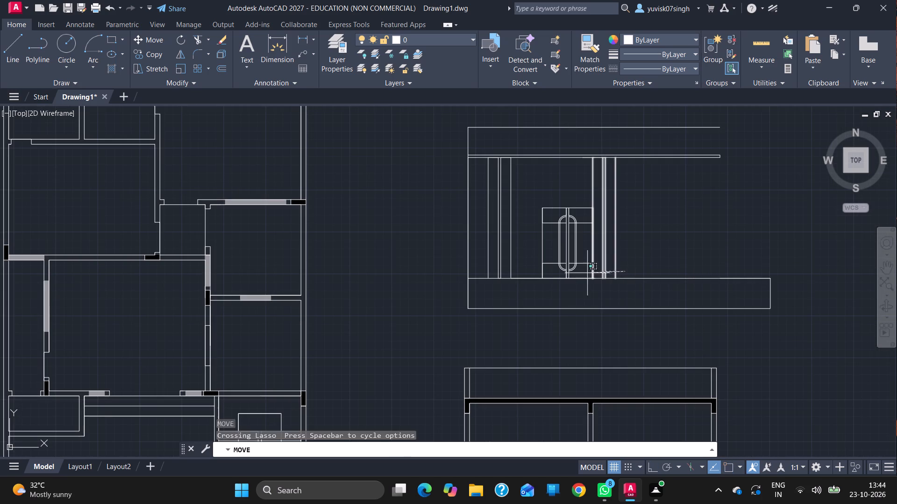
{"action": "left_click_drag", "start_coordinate": [585, 273], "coordinate": [542, 202]}
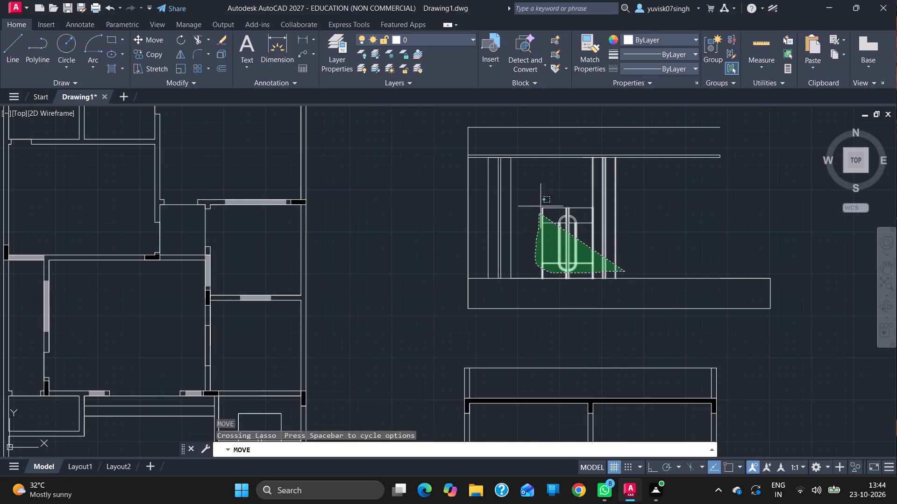
{"action": "left_click_drag", "start_coordinate": [542, 202], "coordinate": [635, 186]}
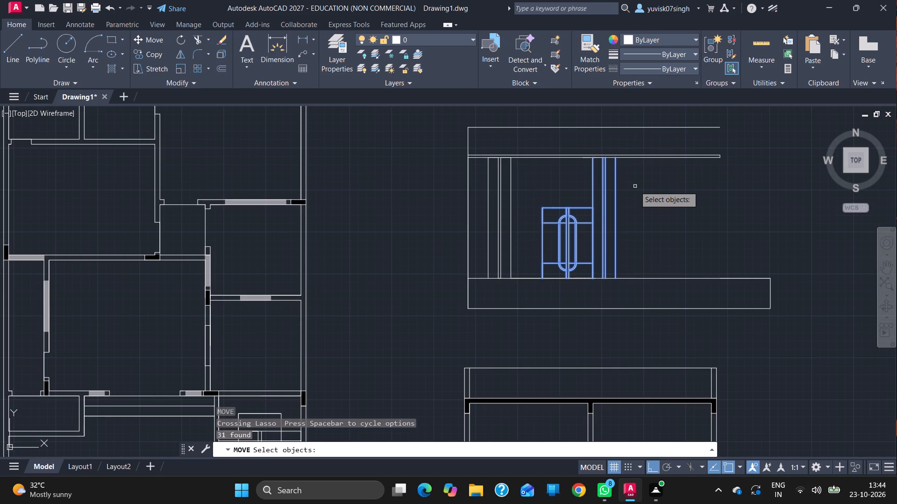
{"action": "key", "text": "Return"}
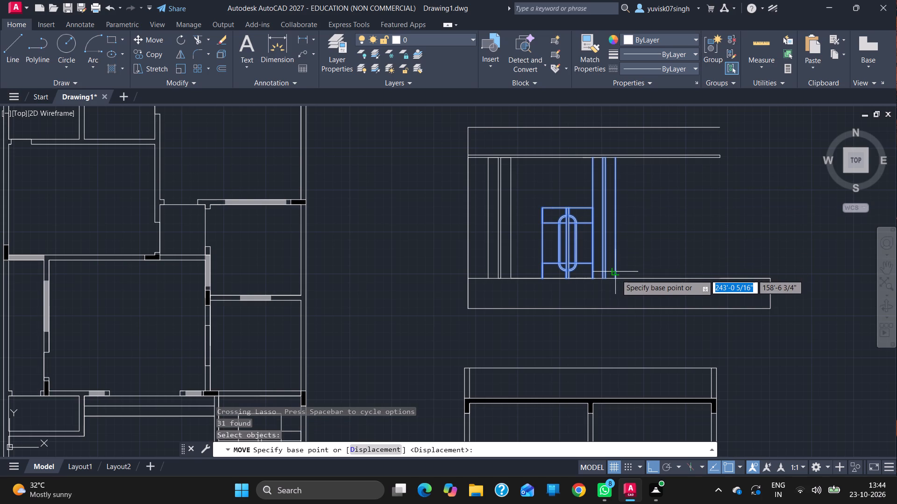
{"action": "left_click_drag", "start_coordinate": [616, 279], "coordinate": [641, 279]}
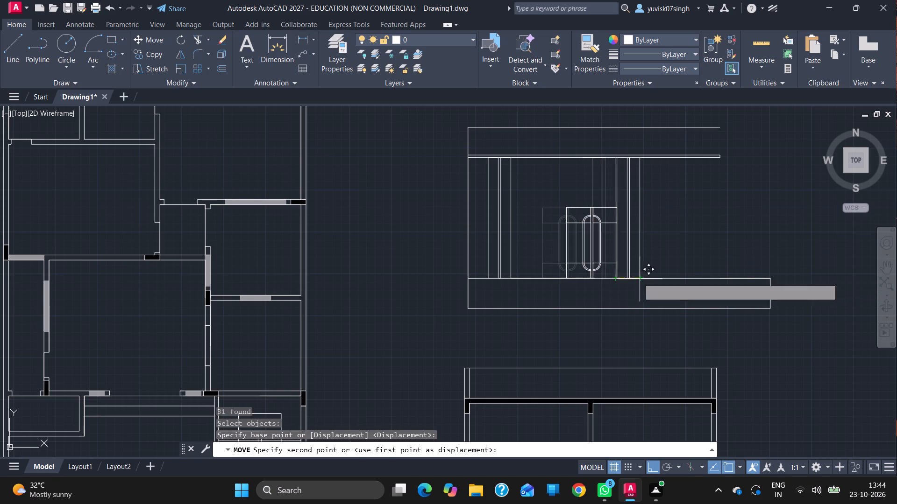
{"action": "left_click_drag", "start_coordinate": [641, 279], "coordinate": [642, 279]}
{"action": "left_click", "coordinate": [642, 279]}
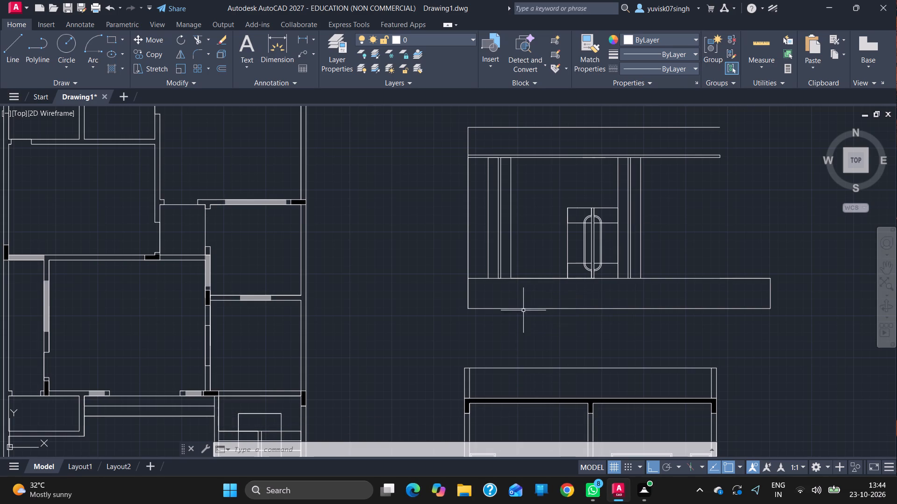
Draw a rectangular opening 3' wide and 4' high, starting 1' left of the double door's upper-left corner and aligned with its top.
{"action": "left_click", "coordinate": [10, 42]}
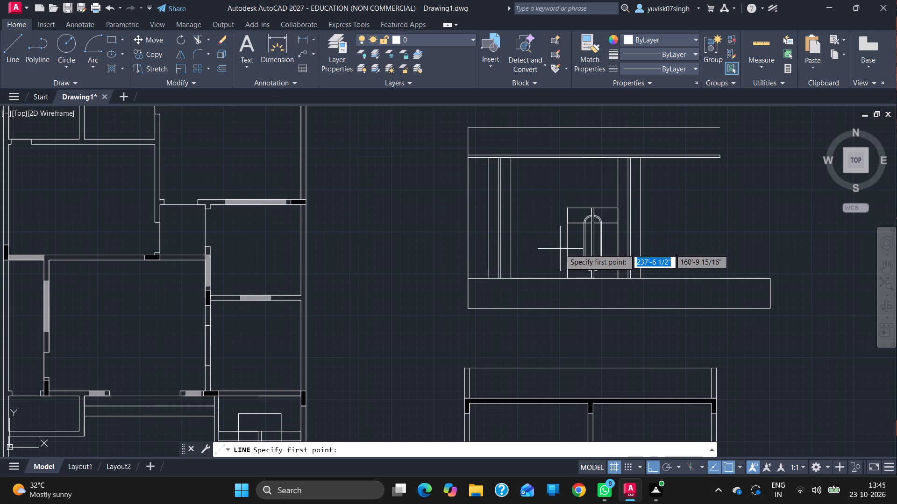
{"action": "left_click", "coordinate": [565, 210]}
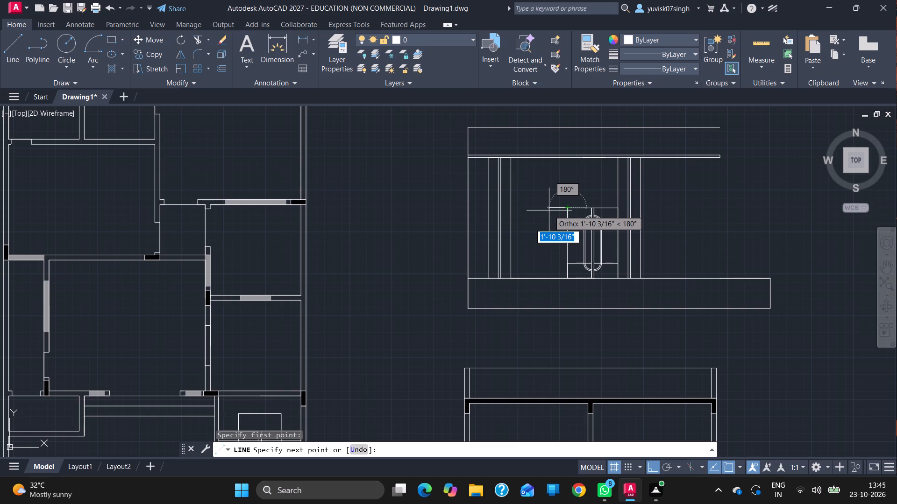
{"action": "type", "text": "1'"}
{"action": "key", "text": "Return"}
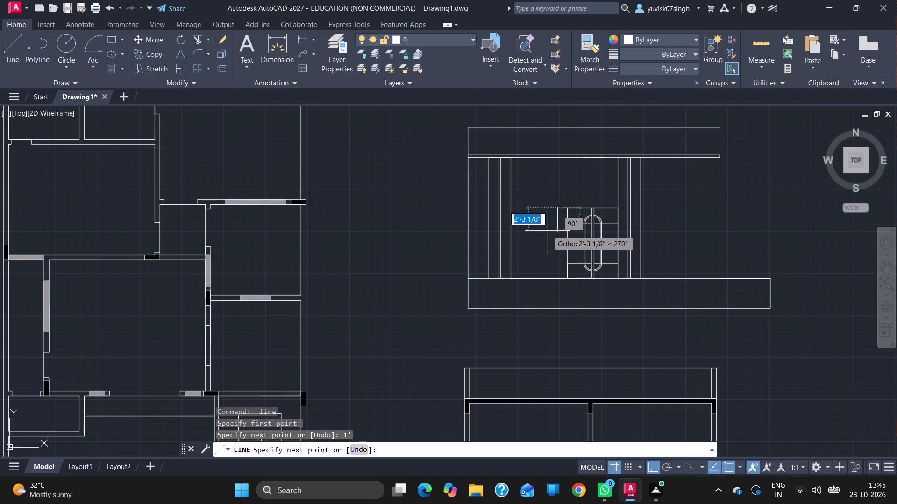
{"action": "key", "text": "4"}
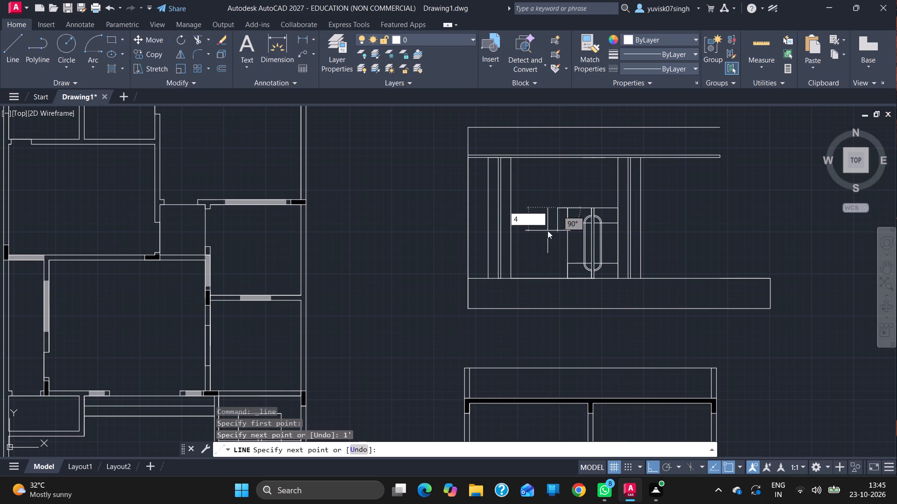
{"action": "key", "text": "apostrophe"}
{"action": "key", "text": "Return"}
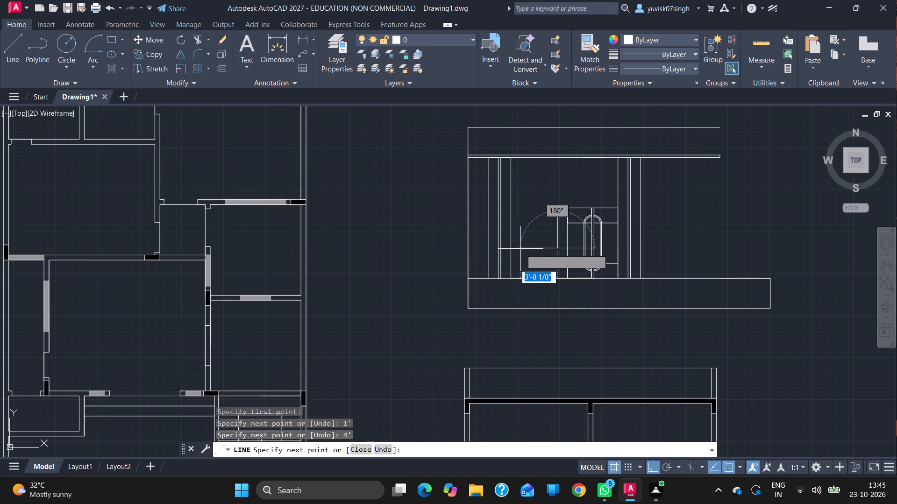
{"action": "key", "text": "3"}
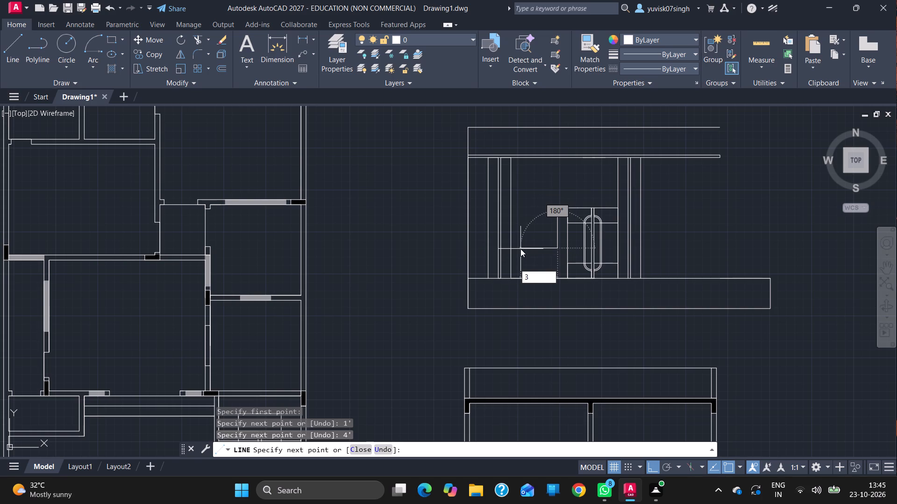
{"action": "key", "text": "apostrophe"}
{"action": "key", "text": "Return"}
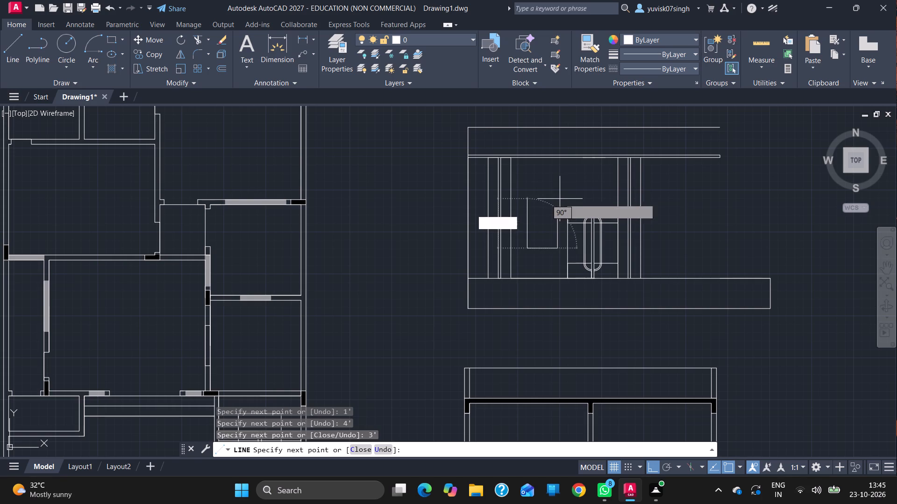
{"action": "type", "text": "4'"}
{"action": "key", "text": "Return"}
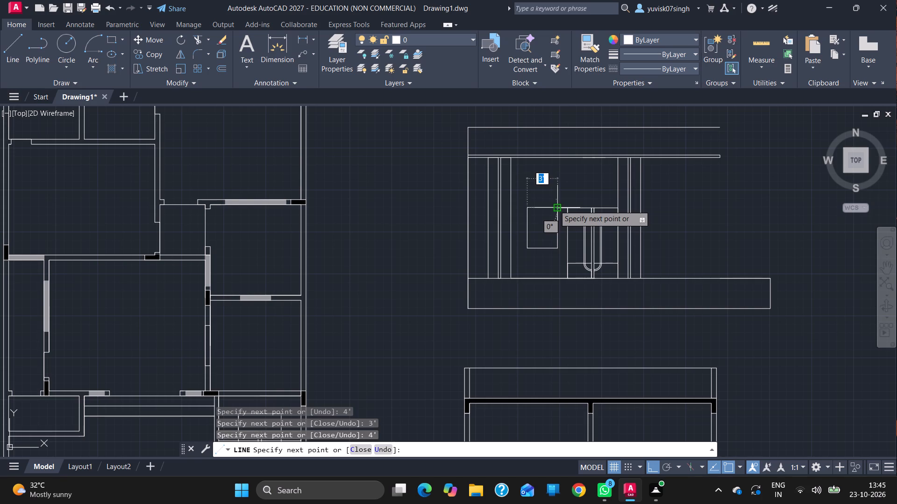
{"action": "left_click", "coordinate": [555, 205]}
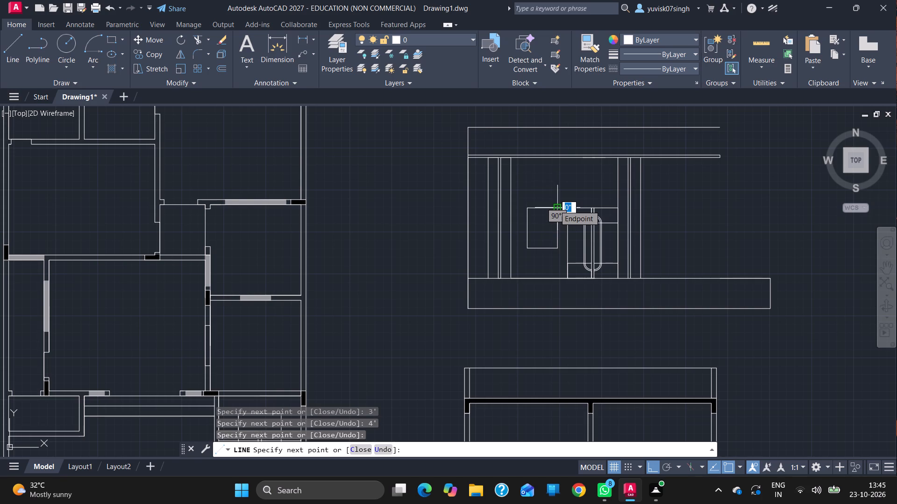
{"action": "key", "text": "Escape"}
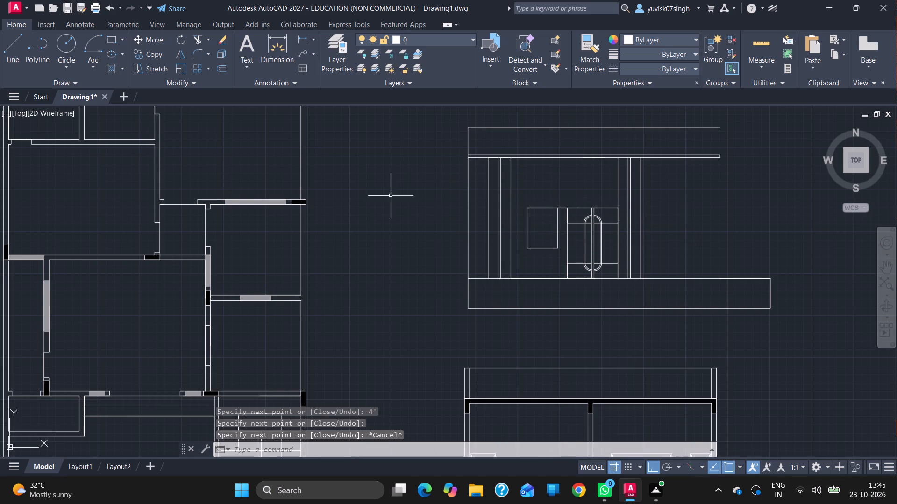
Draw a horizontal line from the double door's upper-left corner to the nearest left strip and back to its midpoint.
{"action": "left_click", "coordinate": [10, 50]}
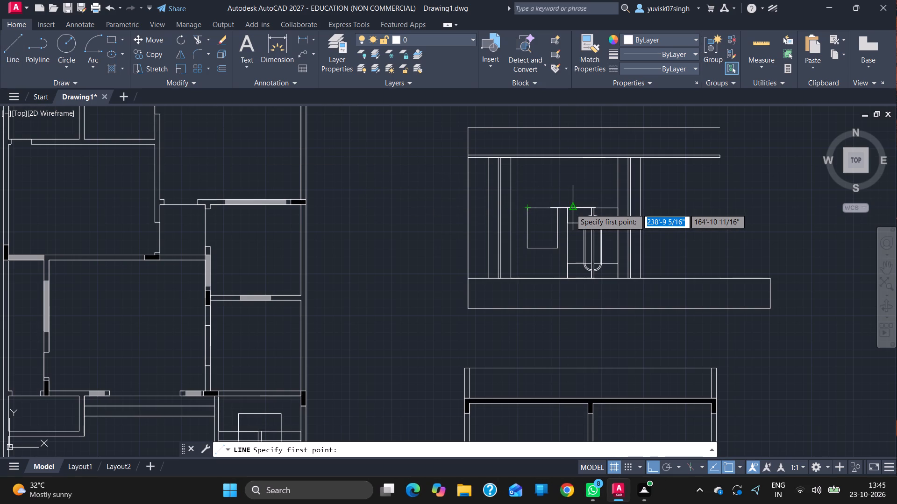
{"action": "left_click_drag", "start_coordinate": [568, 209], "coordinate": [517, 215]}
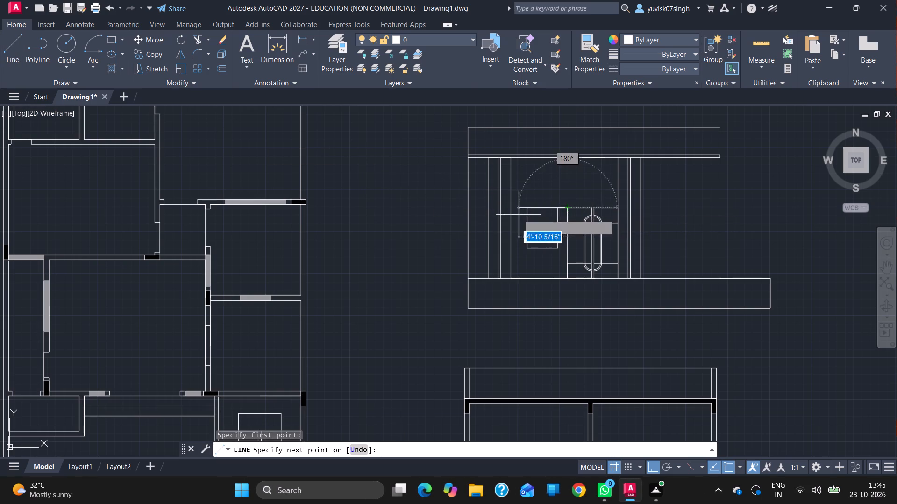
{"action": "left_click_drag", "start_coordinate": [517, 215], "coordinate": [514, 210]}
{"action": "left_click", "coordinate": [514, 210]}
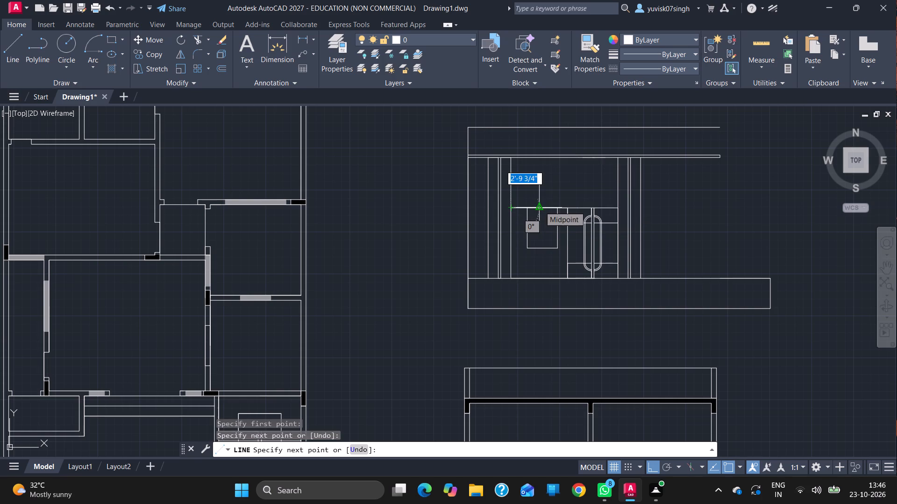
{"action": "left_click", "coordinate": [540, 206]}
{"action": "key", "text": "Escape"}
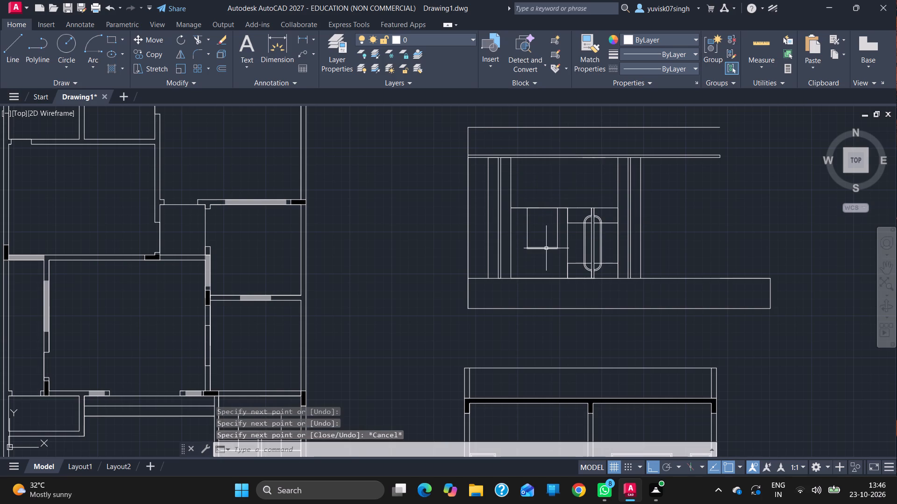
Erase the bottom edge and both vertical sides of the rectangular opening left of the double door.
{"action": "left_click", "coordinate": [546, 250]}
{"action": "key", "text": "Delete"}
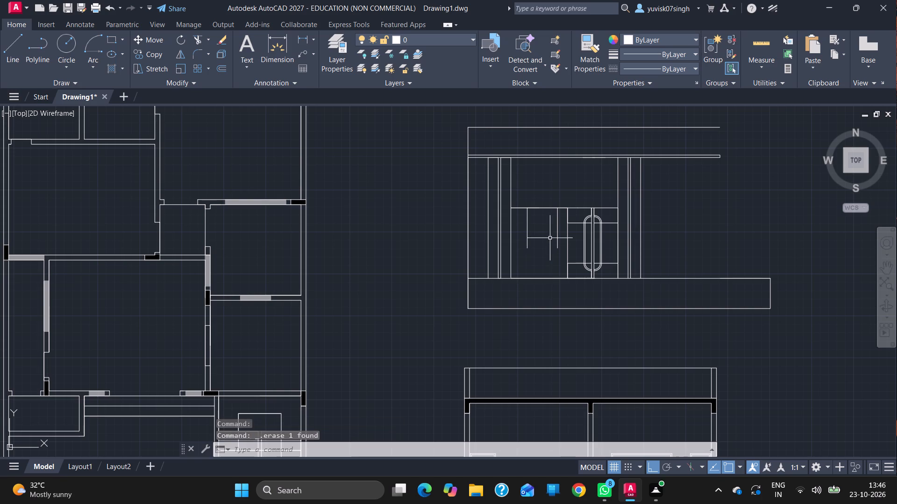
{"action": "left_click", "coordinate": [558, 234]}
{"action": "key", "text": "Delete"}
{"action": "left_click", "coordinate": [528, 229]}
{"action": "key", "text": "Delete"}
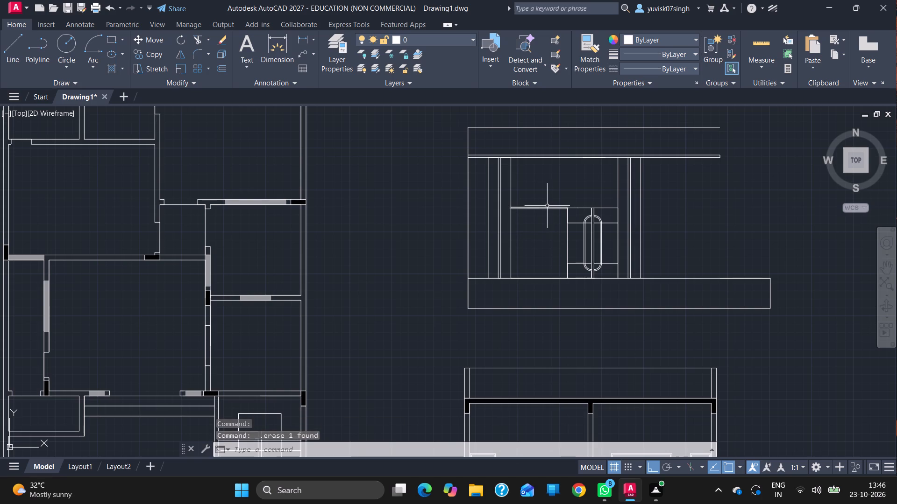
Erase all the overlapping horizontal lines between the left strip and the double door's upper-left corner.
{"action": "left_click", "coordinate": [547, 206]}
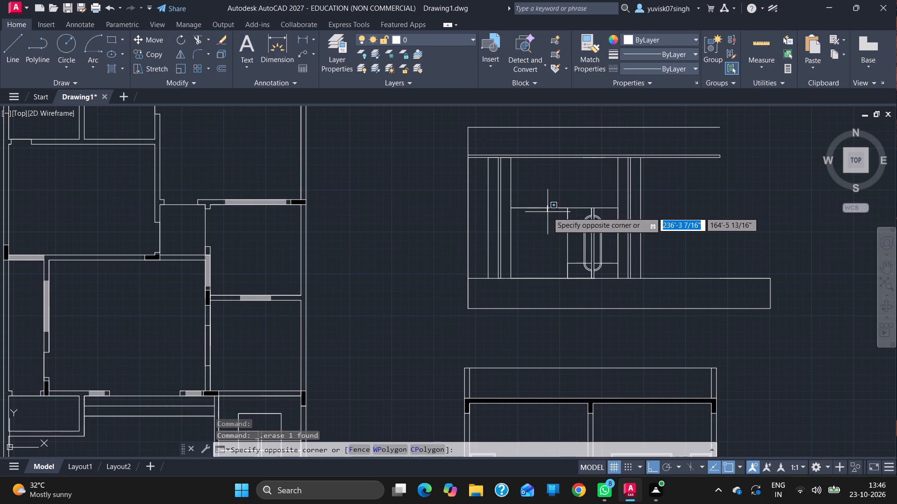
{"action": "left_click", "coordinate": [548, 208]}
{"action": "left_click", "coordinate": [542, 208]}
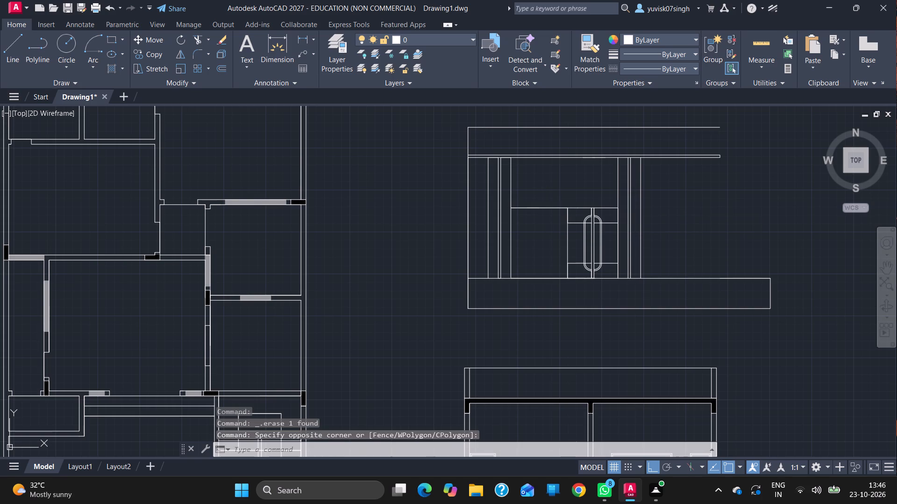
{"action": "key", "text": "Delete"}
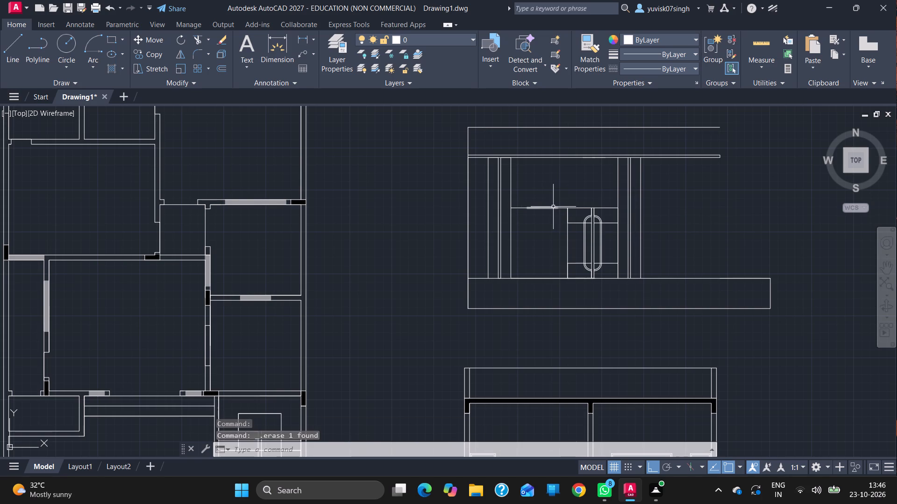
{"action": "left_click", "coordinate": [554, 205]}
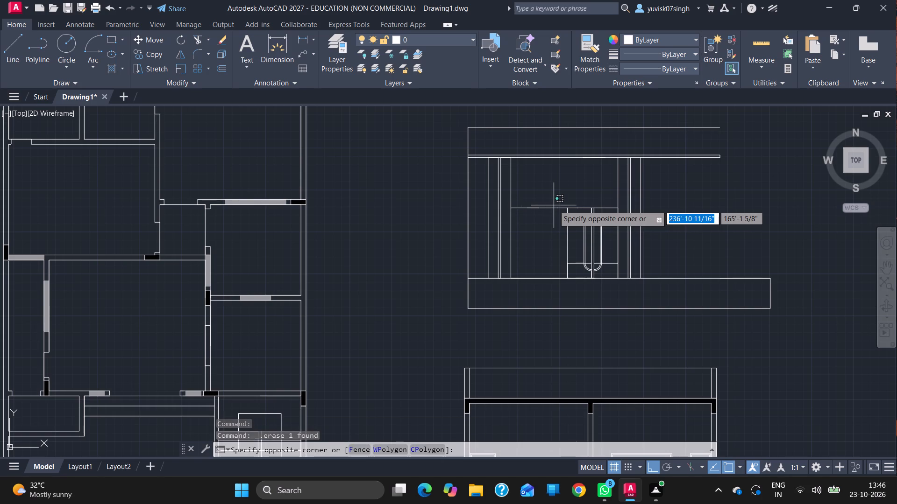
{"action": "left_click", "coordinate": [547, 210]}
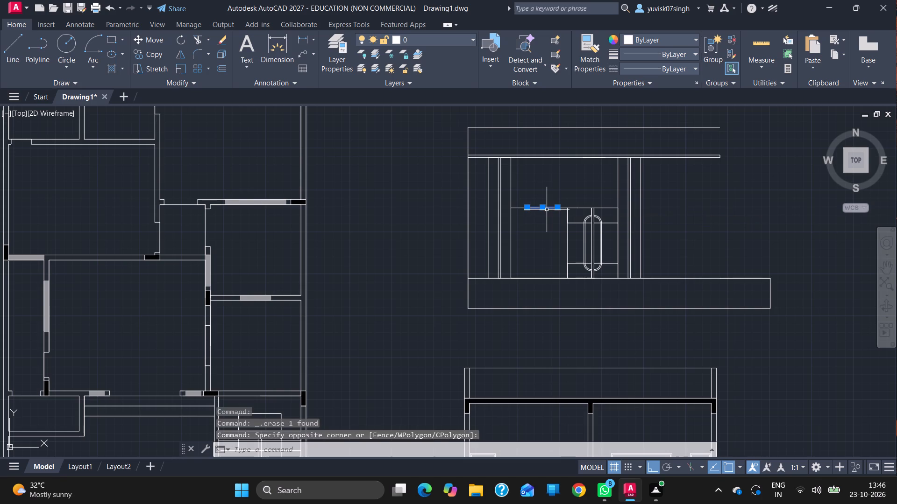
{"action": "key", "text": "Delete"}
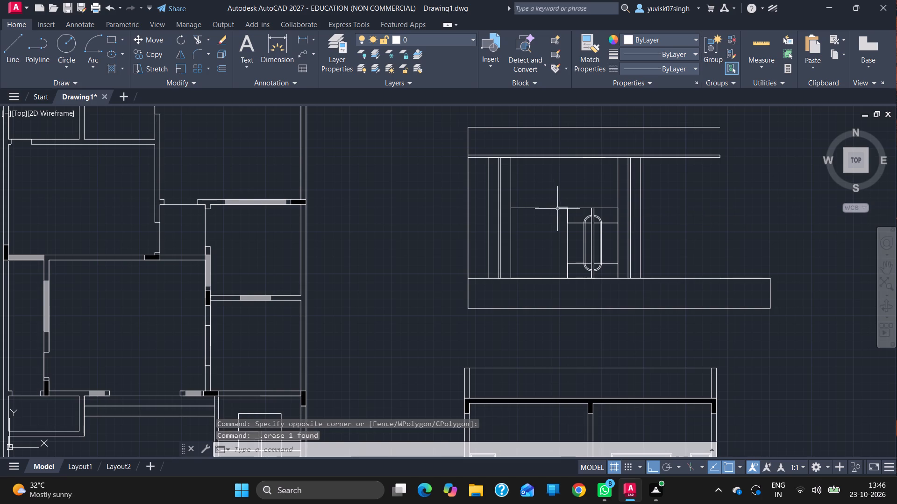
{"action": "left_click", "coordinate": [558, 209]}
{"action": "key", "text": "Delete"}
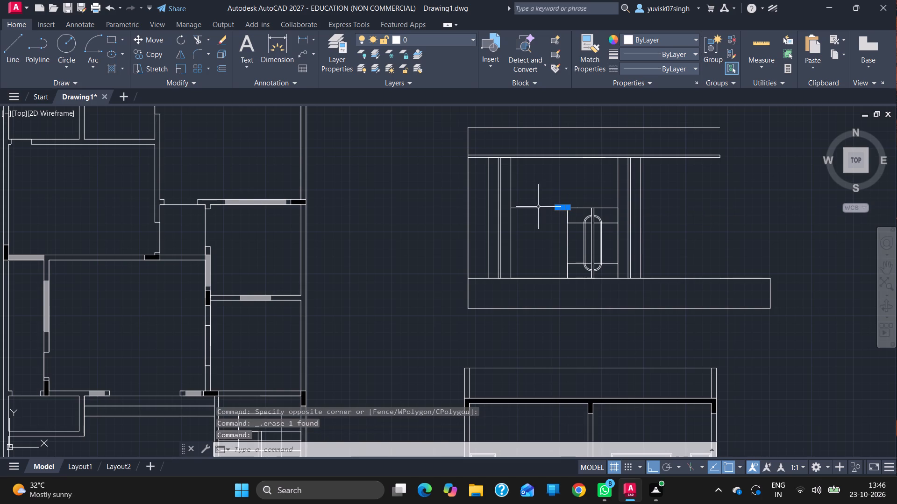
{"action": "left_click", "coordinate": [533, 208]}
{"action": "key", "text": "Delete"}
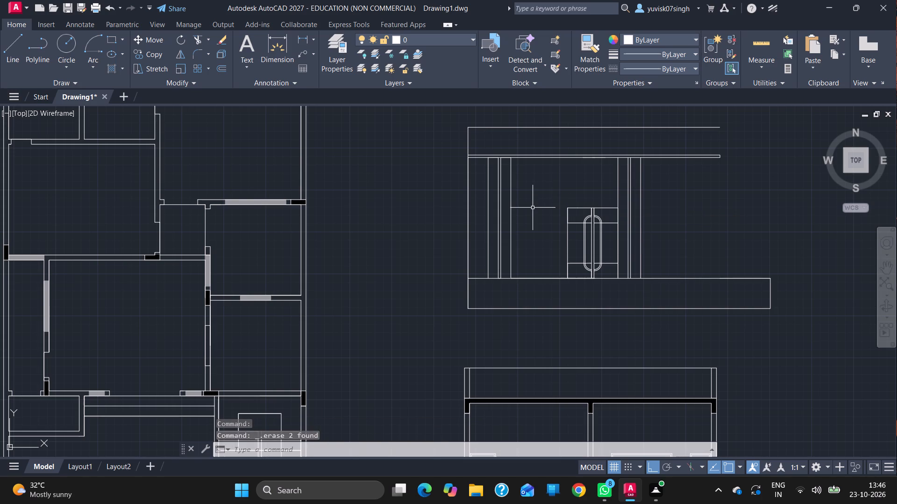
Draw a horizontal guide line from the double door's upper-left corner to the nearest left strip and back to its midpoint.
{"action": "left_click", "coordinate": [5, 35]}
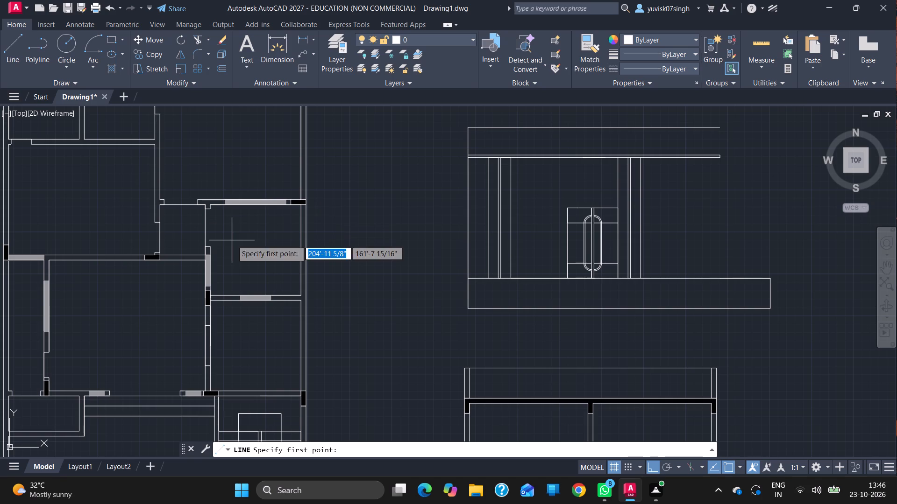
{"action": "left_click_drag", "start_coordinate": [566, 210], "coordinate": [510, 208]}
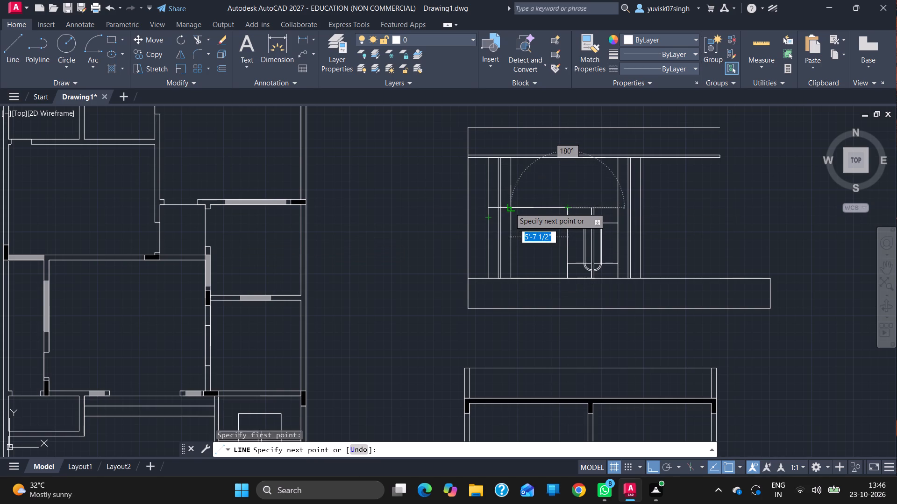
{"action": "left_click_drag", "start_coordinate": [510, 208], "coordinate": [541, 206]}
{"action": "left_click_drag", "start_coordinate": [541, 206], "coordinate": [538, 206]}
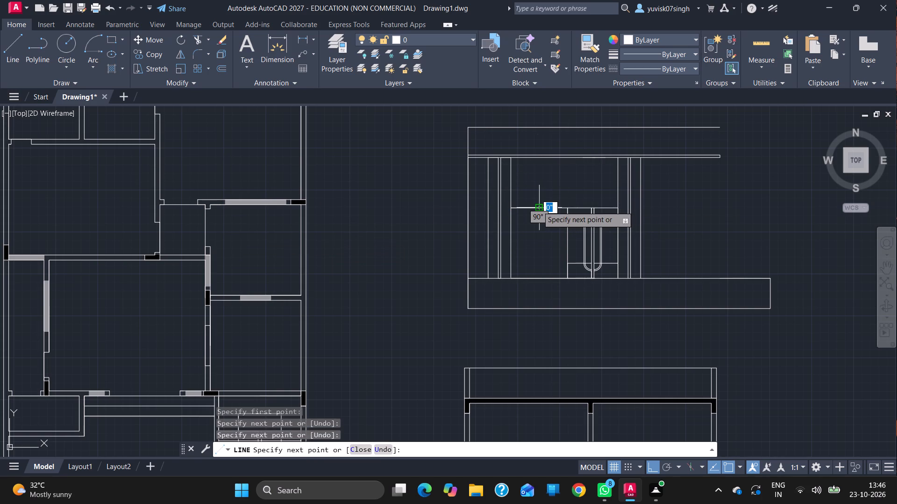
Draw the rectangular opening from the guide line's midpoint, extending 1'4" to each side and 4' down, closed along the bottom.
{"action": "left_click_drag", "start_coordinate": [538, 206], "coordinate": [526, 206]}
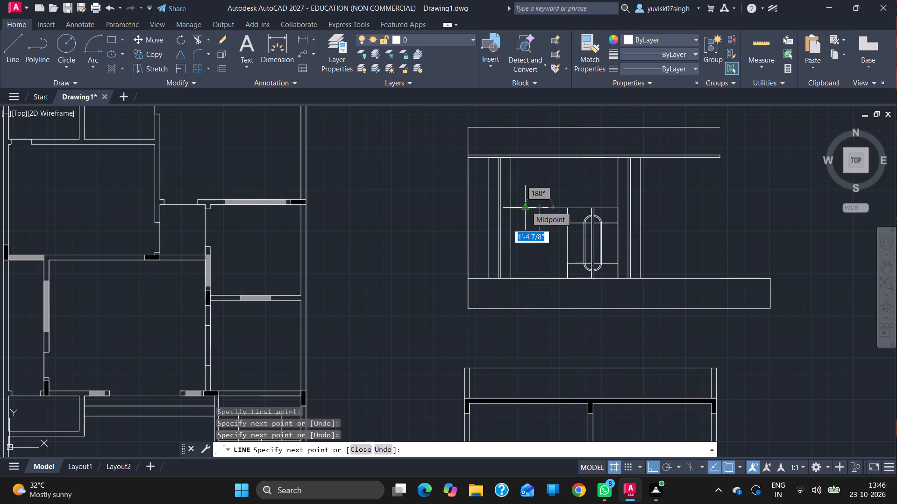
{"action": "type", "text": "1'"}
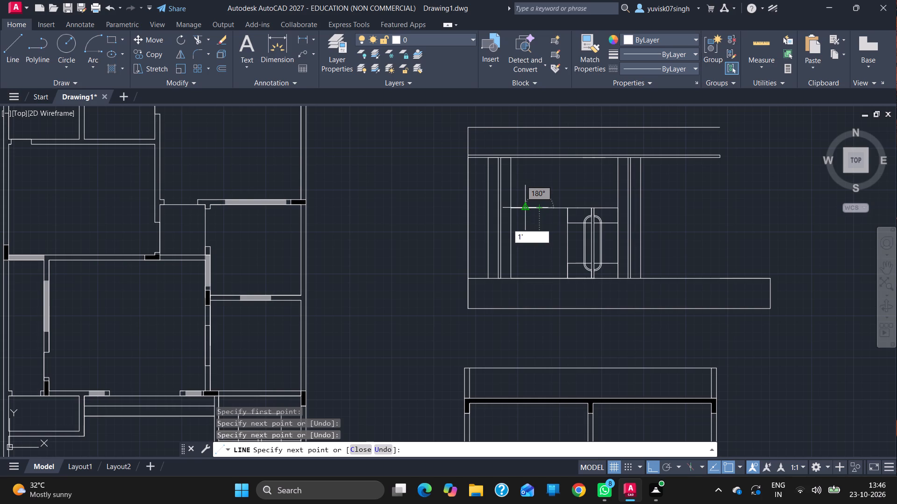
{"action": "key", "text": "4"}
{"action": "key", "text": "Return"}
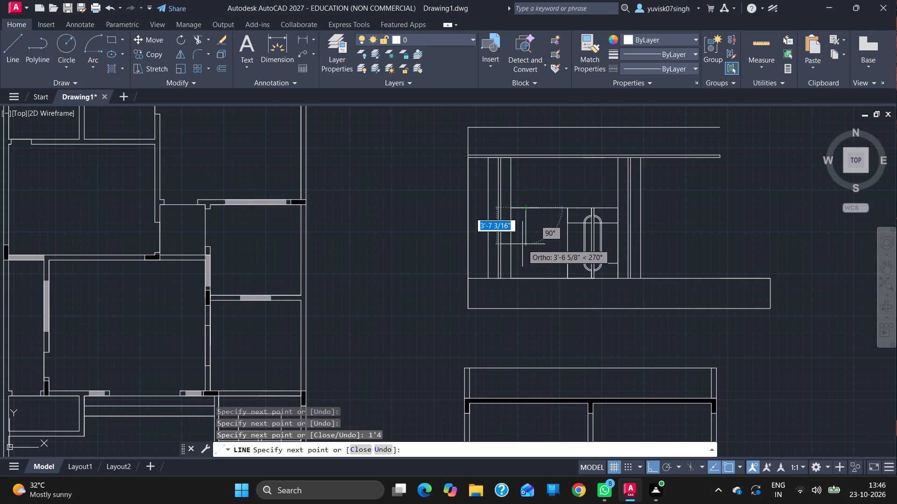
{"action": "type", "text": "4'"}
{"action": "key", "text": "Return"}
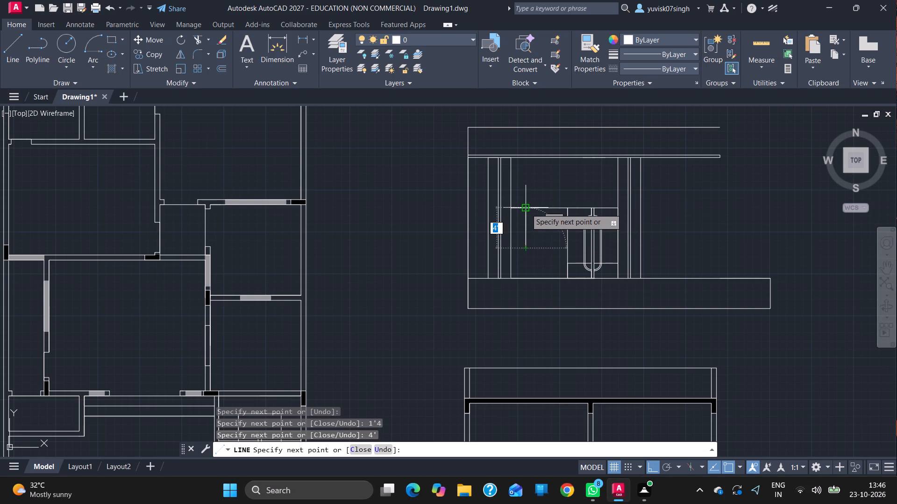
{"action": "left_click_drag", "start_coordinate": [526, 209], "coordinate": [539, 208]}
{"action": "left_click", "coordinate": [539, 208]}
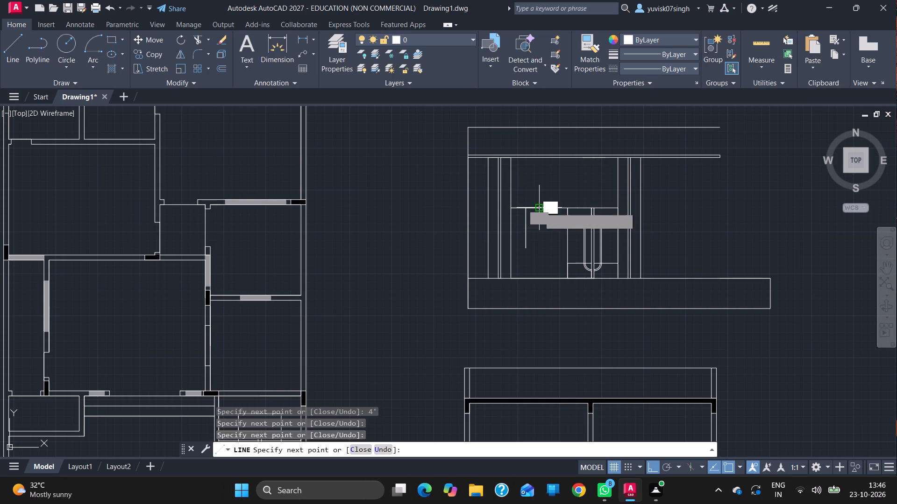
{"action": "type", "text": "1'4"}
{"action": "key", "text": "Return"}
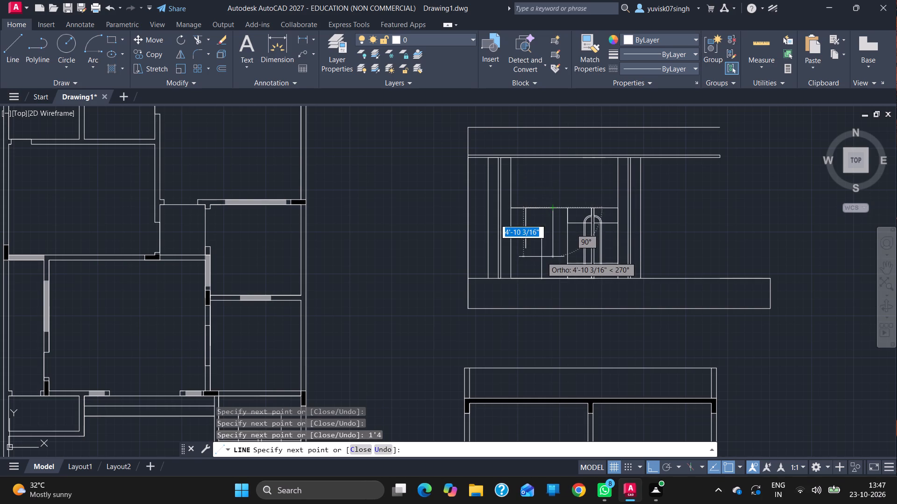
{"action": "type", "text": "4'"}
{"action": "key", "text": "Return"}
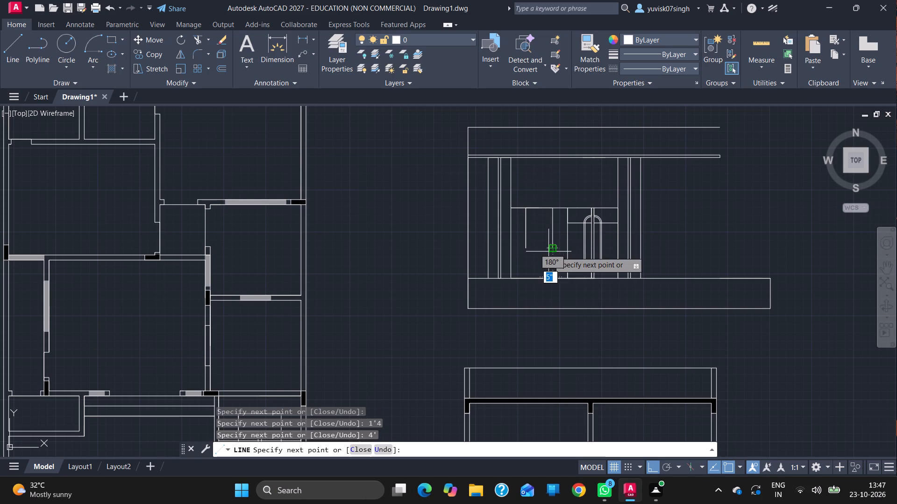
{"action": "left_click", "coordinate": [527, 249]}
{"action": "key", "text": "Escape"}
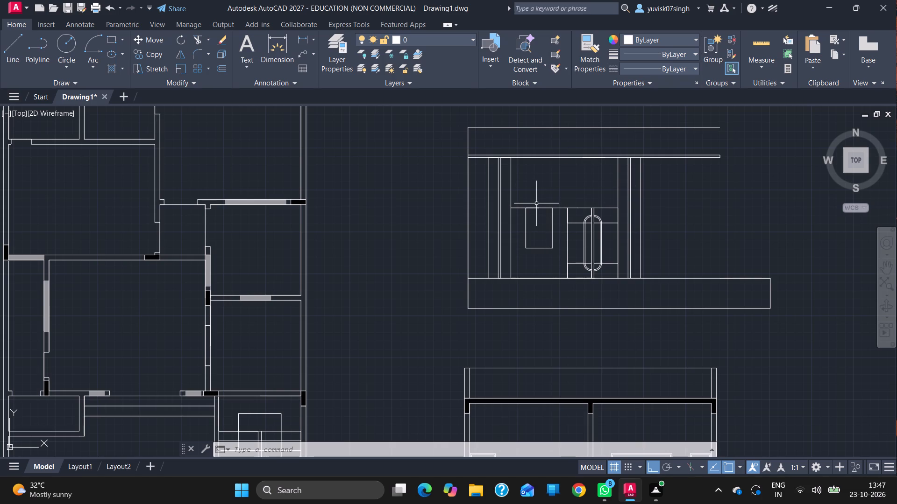
Erase the two overlapping horizontal guide lines between the left strip and the double door, keeping the opening's top edge.
{"action": "scroll", "coordinate": [536, 203], "scroll_direction": "up", "scroll_amount": 1, "text": "ctrl"}
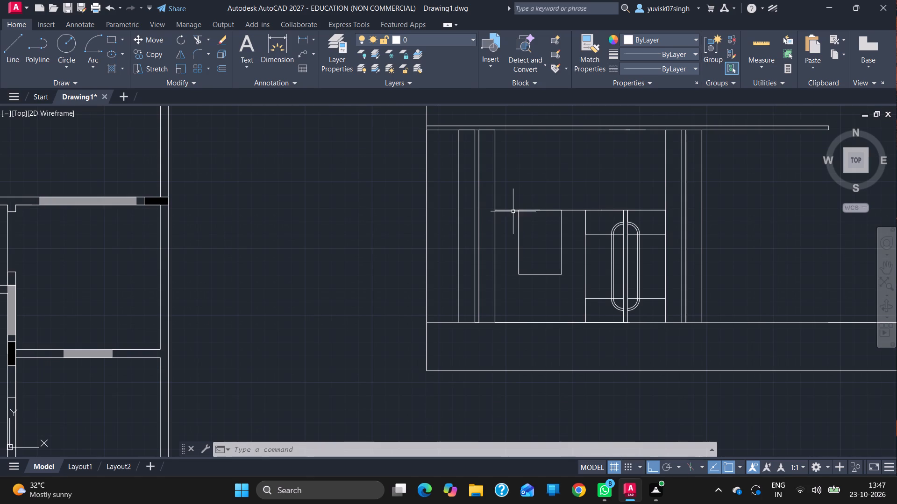
{"action": "left_click", "coordinate": [511, 210]}
{"action": "key", "text": "Delete"}
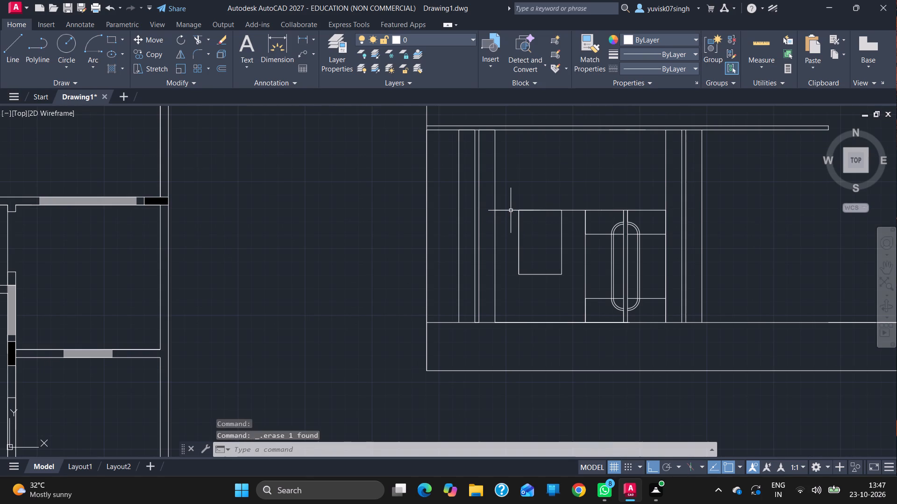
{"action": "left_click", "coordinate": [569, 210]}
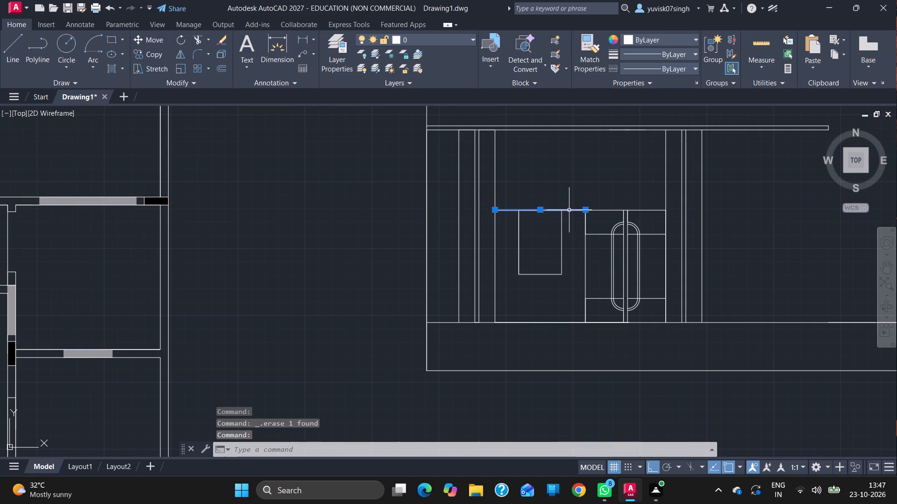
{"action": "key", "text": "Delete"}
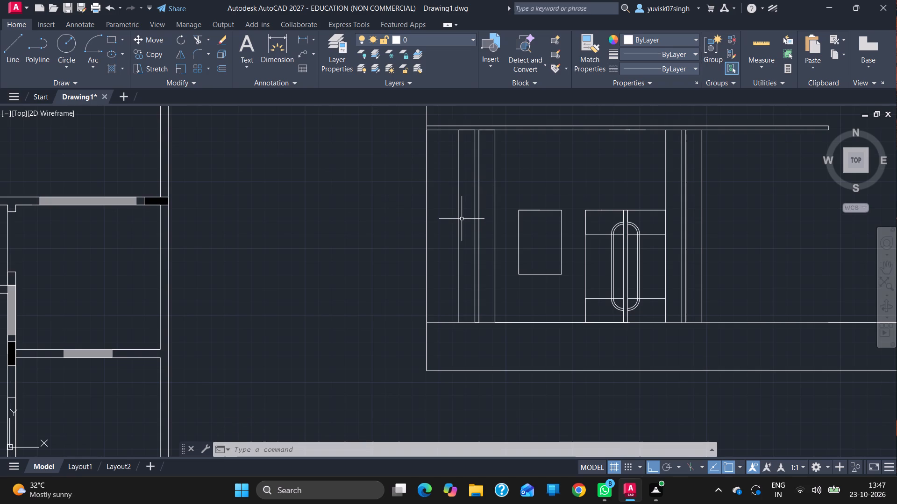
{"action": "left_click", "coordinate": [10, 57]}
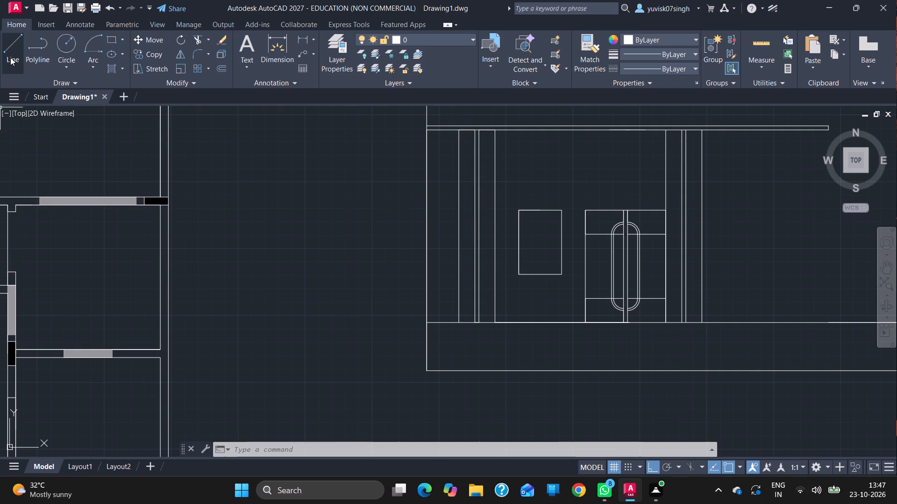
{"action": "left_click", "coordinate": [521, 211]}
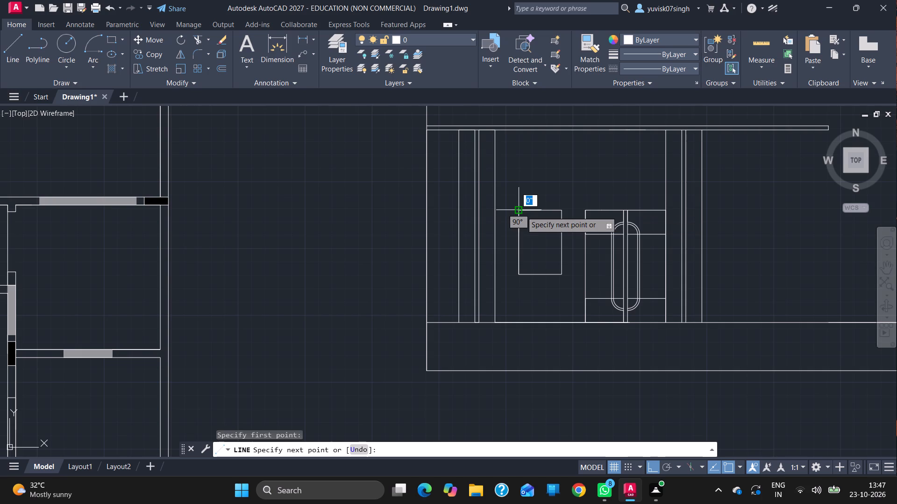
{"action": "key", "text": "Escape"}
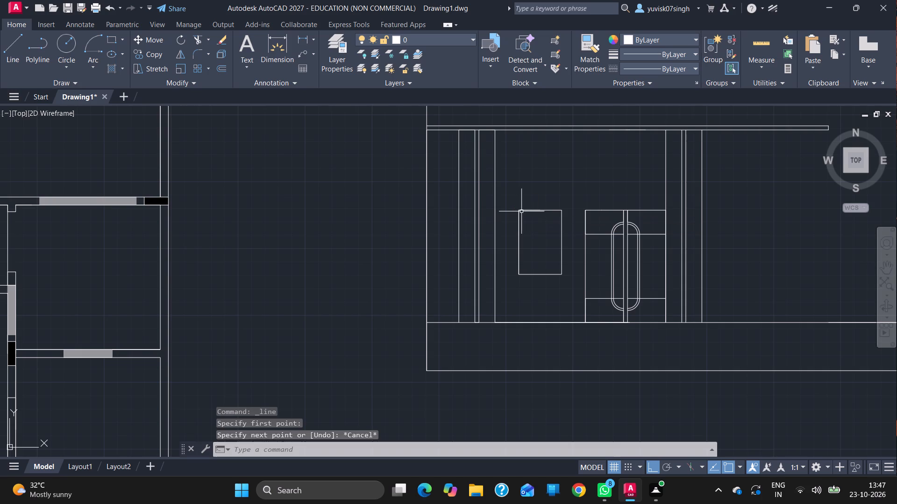
Offset all four sides of the rectangular opening inward by 1 1/2" for its frame, including both halves of the top edge.
{"action": "key", "text": "o"}
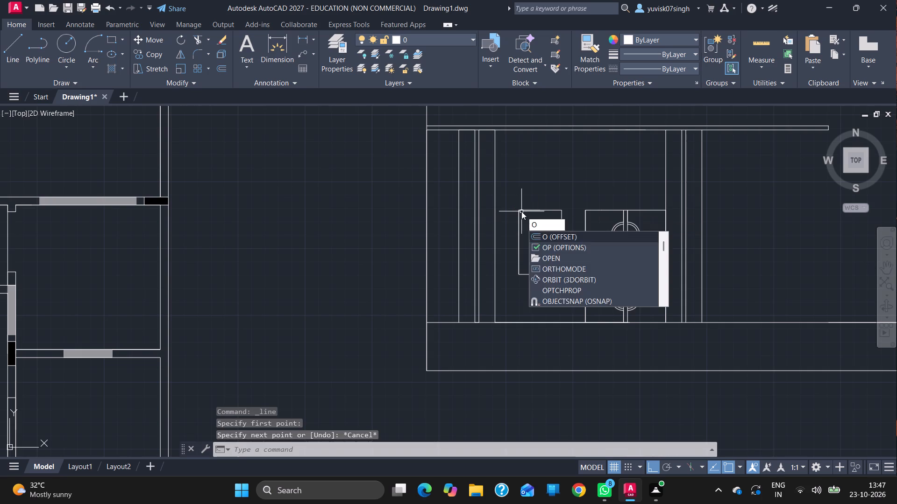
{"action": "key", "text": "Return"}
{"action": "key", "text": "Return"}
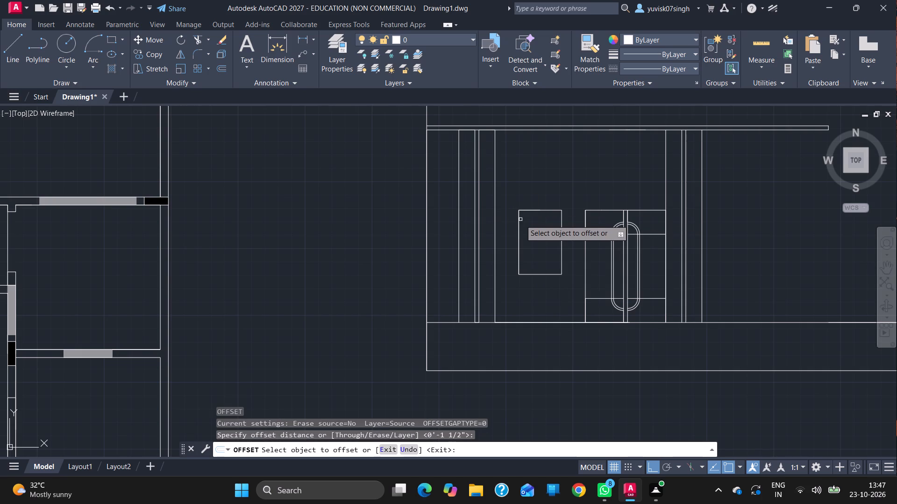
{"action": "left_click_drag", "start_coordinate": [518, 220], "coordinate": [534, 222]}
{"action": "left_click_drag", "start_coordinate": [534, 222], "coordinate": [535, 212]}
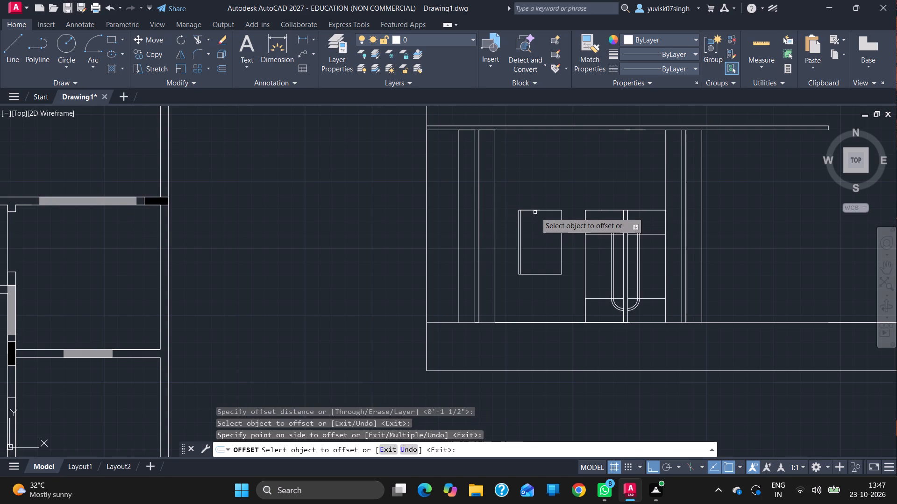
{"action": "left_click_drag", "start_coordinate": [535, 212], "coordinate": [535, 210]}
{"action": "left_click_drag", "start_coordinate": [535, 210], "coordinate": [534, 226]}
{"action": "left_click_drag", "start_coordinate": [534, 226], "coordinate": [551, 225]}
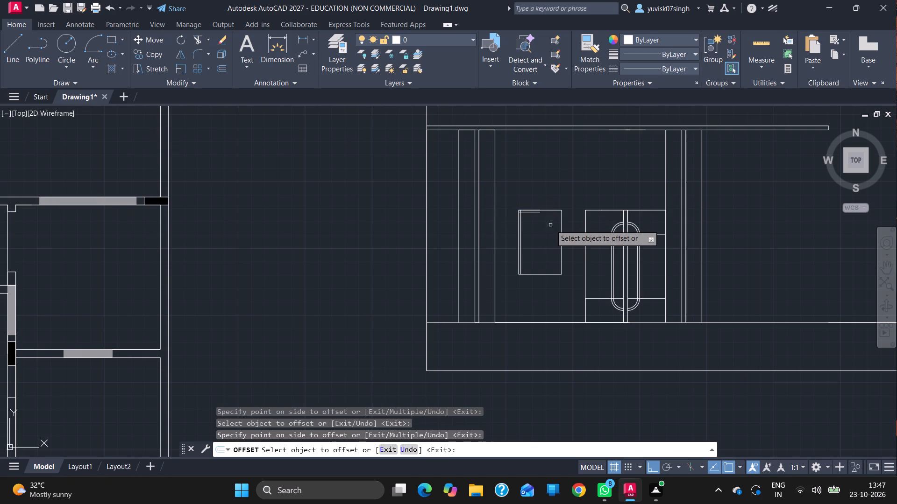
{"action": "left_click_drag", "start_coordinate": [551, 225], "coordinate": [552, 210]}
{"action": "left_click", "coordinate": [552, 210]}
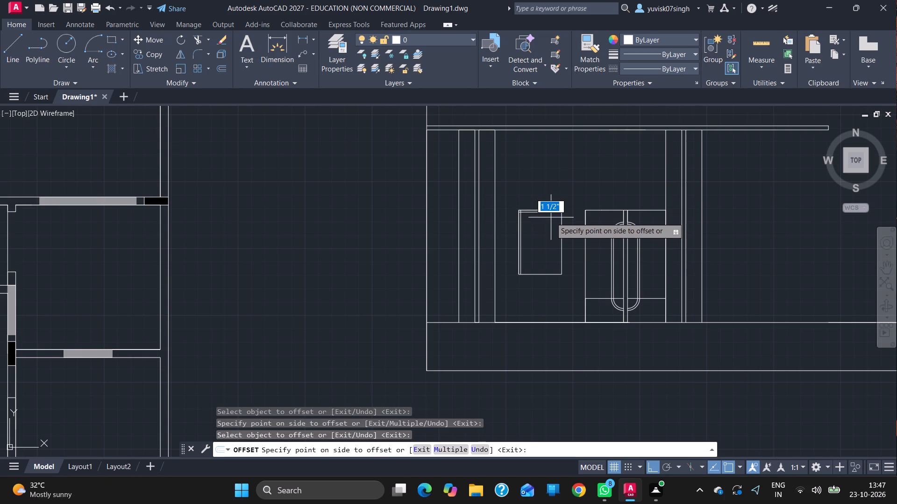
{"action": "left_click_drag", "start_coordinate": [551, 217], "coordinate": [562, 226]}
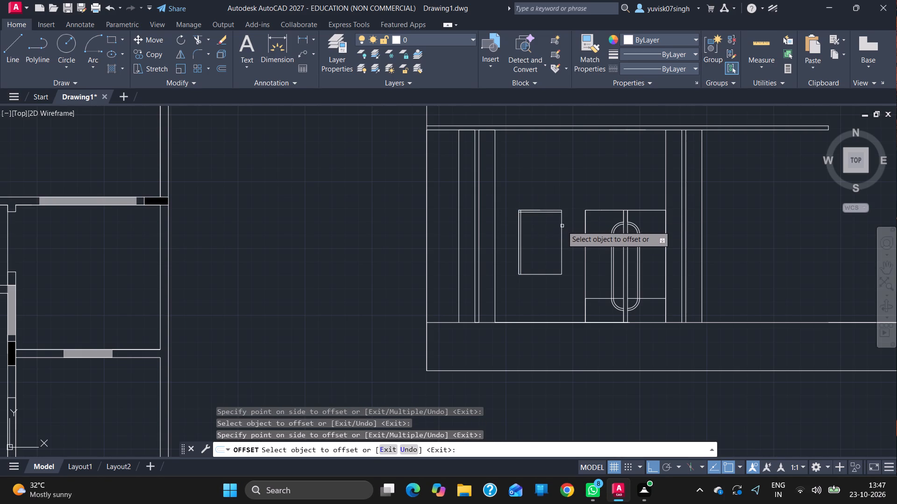
{"action": "left_click_drag", "start_coordinate": [562, 226], "coordinate": [542, 228]}
{"action": "left_click_drag", "start_coordinate": [542, 228], "coordinate": [545, 274]}
{"action": "left_click_drag", "start_coordinate": [545, 274], "coordinate": [544, 257]}
{"action": "left_click", "coordinate": [544, 257]}
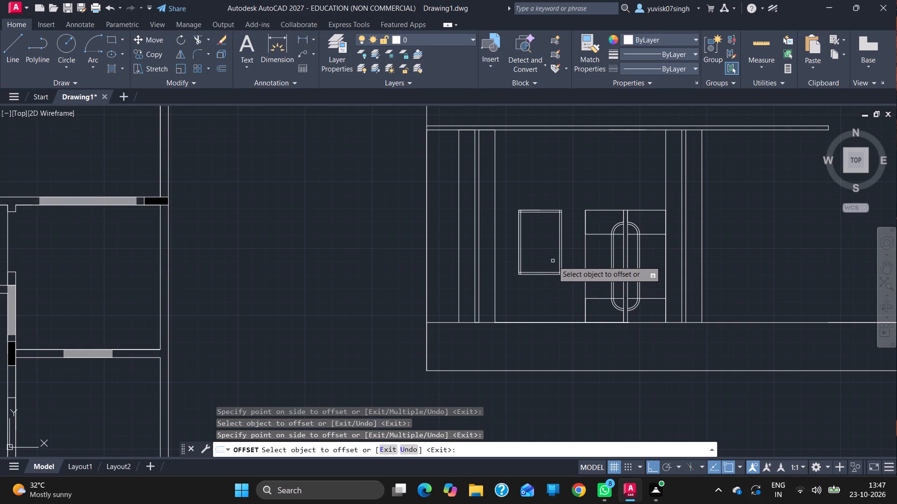
{"action": "key", "text": "Escape"}
Trim the overlapping offset line ends at all four corners of the opening to leave a clean inner frame.
{"action": "type", "text": "tr"}
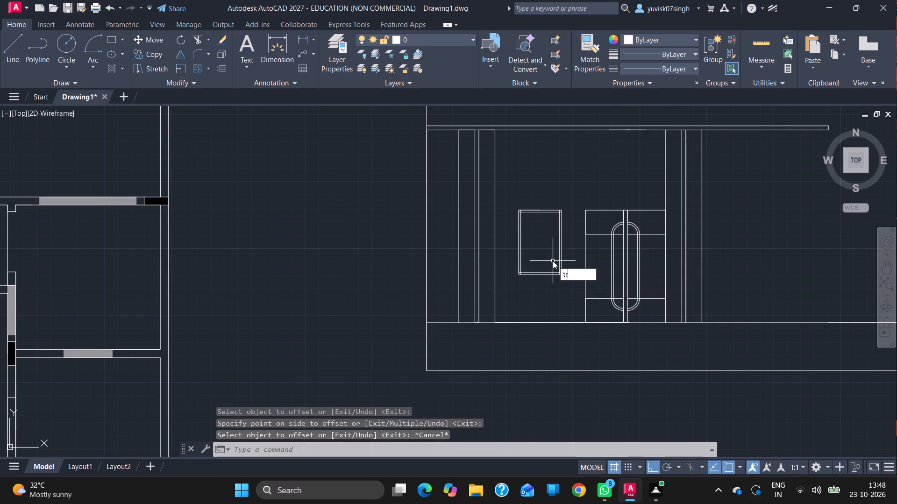
{"action": "key", "text": "Return"}
{"action": "scroll", "coordinate": [553, 261], "scroll_direction": "up", "scroll_amount": 2, "text": "ctrl"}
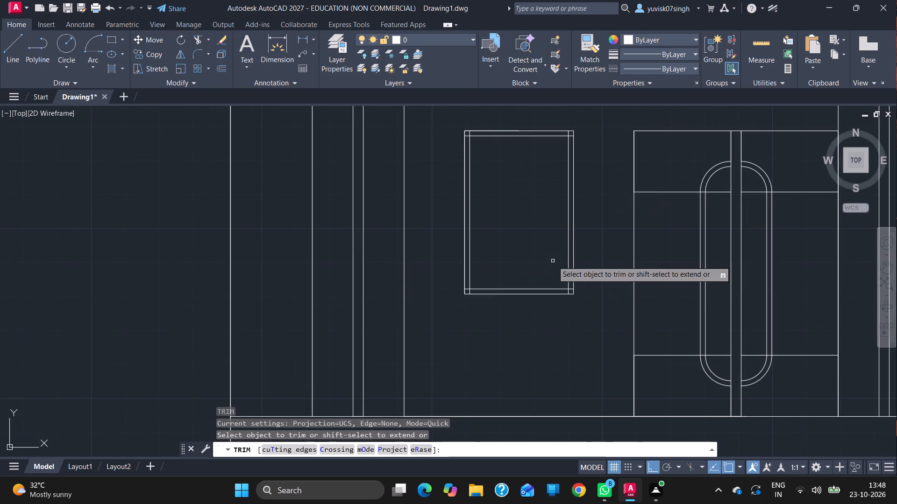
{"action": "left_click", "coordinate": [568, 292]}
{"action": "left_click", "coordinate": [571, 289]}
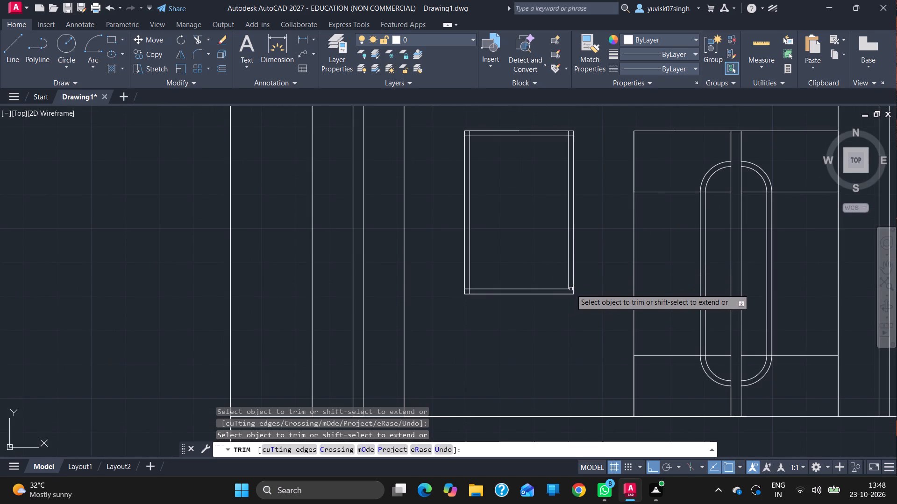
{"action": "left_click", "coordinate": [470, 292]}
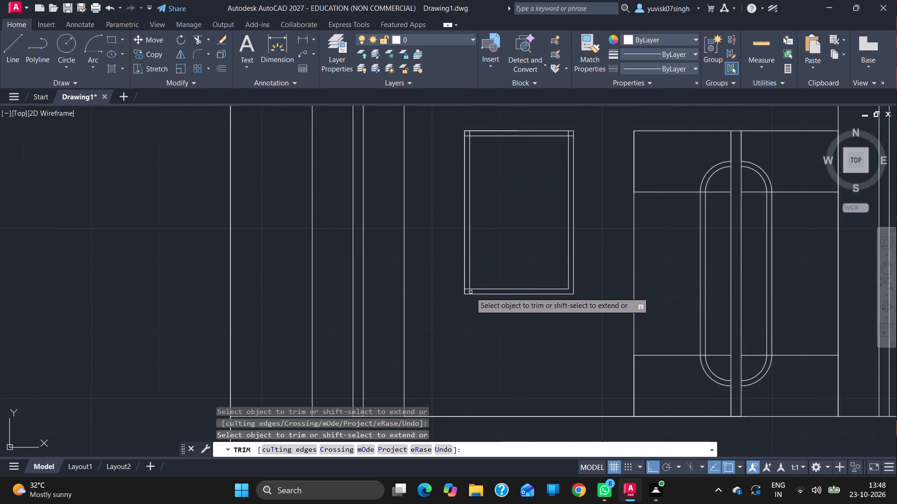
{"action": "left_click_drag", "start_coordinate": [468, 289], "coordinate": [468, 138]}
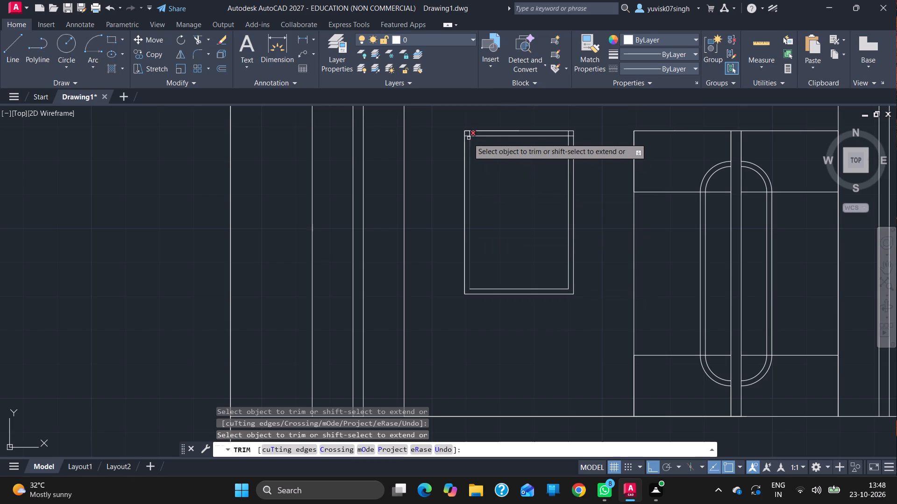
{"action": "left_click_drag", "start_coordinate": [468, 138], "coordinate": [467, 137]}
{"action": "left_click", "coordinate": [467, 137]}
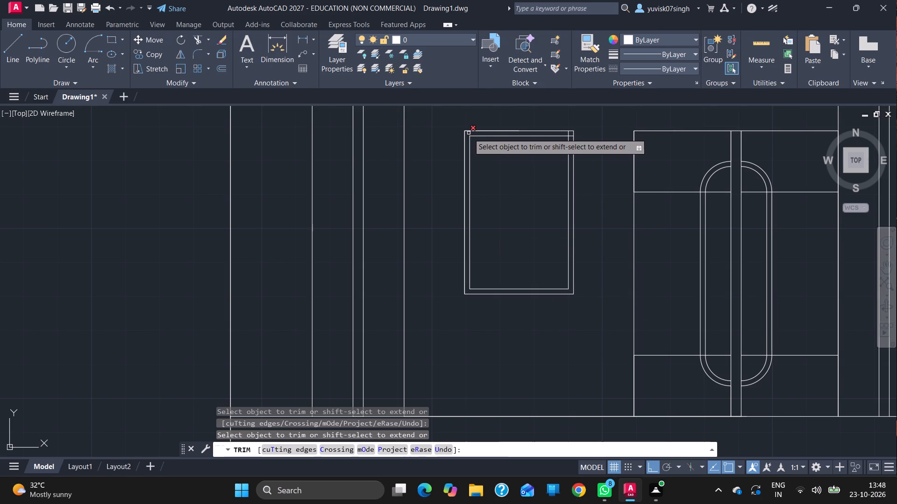
{"action": "left_click", "coordinate": [470, 134]}
{"action": "left_click", "coordinate": [570, 133]}
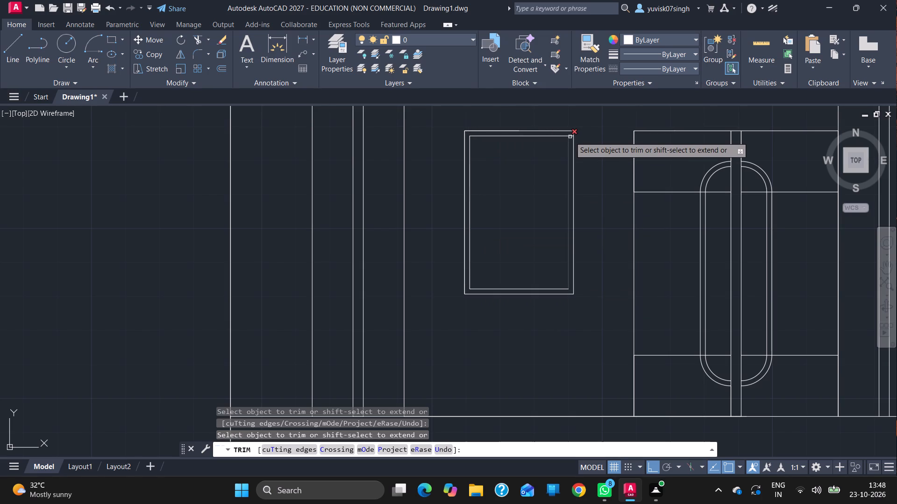
{"action": "left_click_drag", "start_coordinate": [571, 136], "coordinate": [543, 151]}
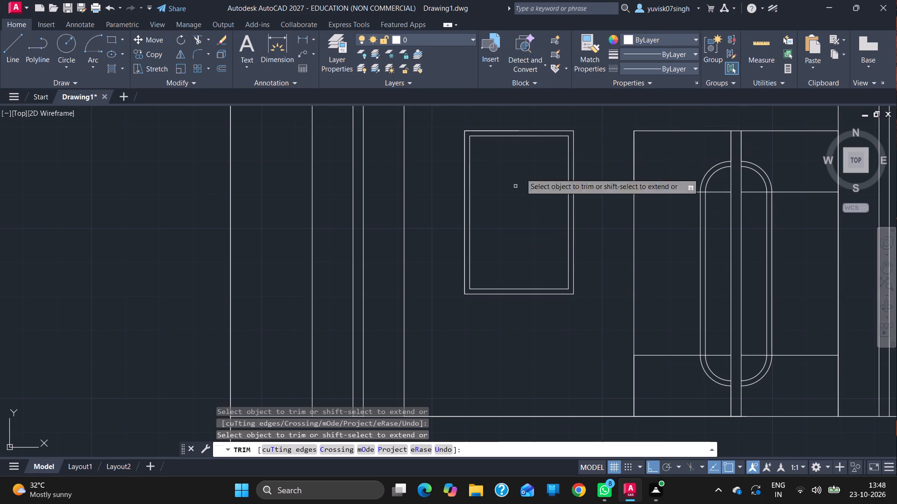
{"action": "left_click_drag", "start_coordinate": [543, 151], "coordinate": [584, 263]}
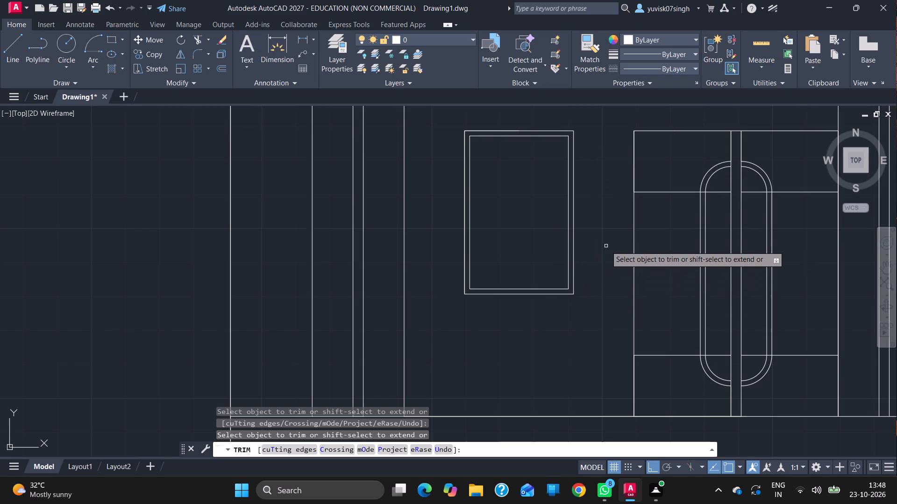
Trim away the upper and lower horizontal lines across both door leaves, including the short pieces inside the rounded handle outline.
{"action": "left_click", "coordinate": [671, 193]}
{"action": "left_click", "coordinate": [712, 192]}
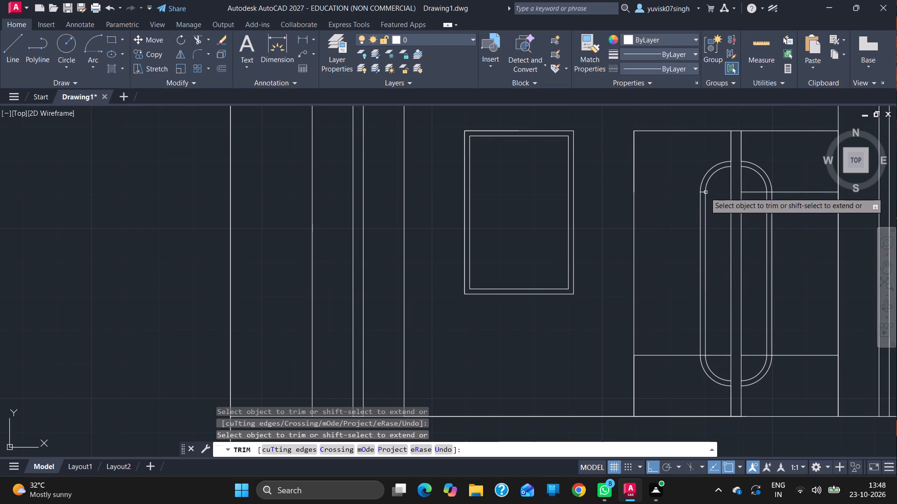
{"action": "left_click", "coordinate": [703, 192]}
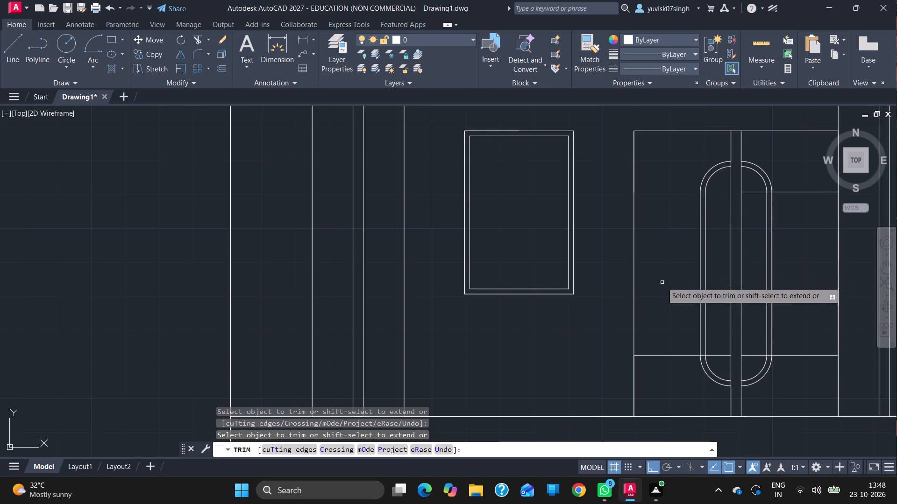
{"action": "left_click", "coordinate": [675, 356]}
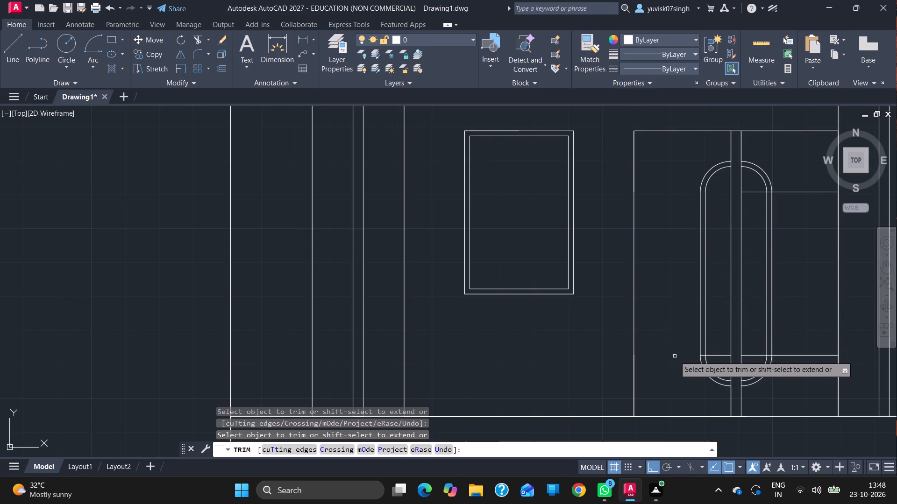
{"action": "left_click", "coordinate": [719, 354]}
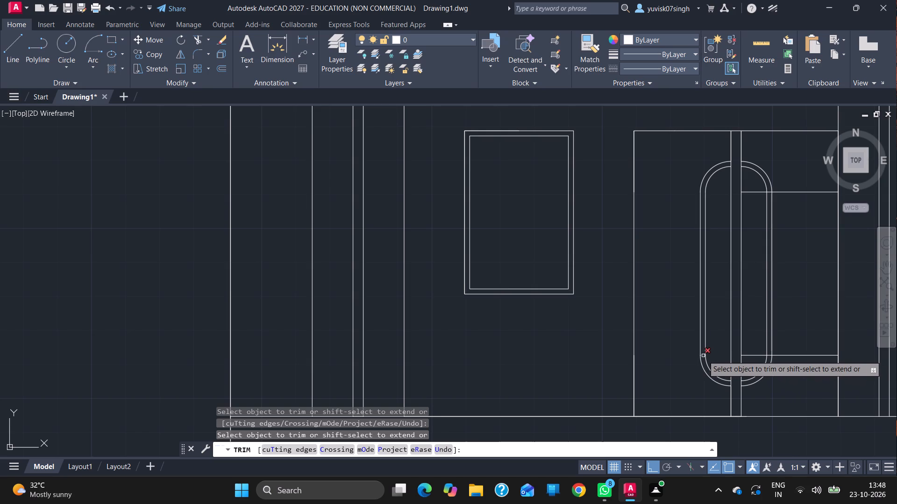
{"action": "left_click", "coordinate": [703, 356]}
{"action": "left_click", "coordinate": [751, 356]}
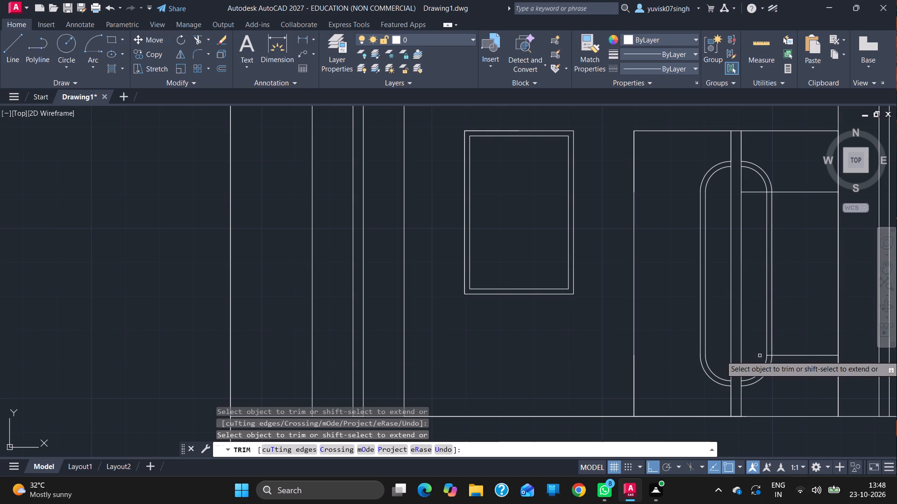
{"action": "left_click", "coordinate": [770, 357]}
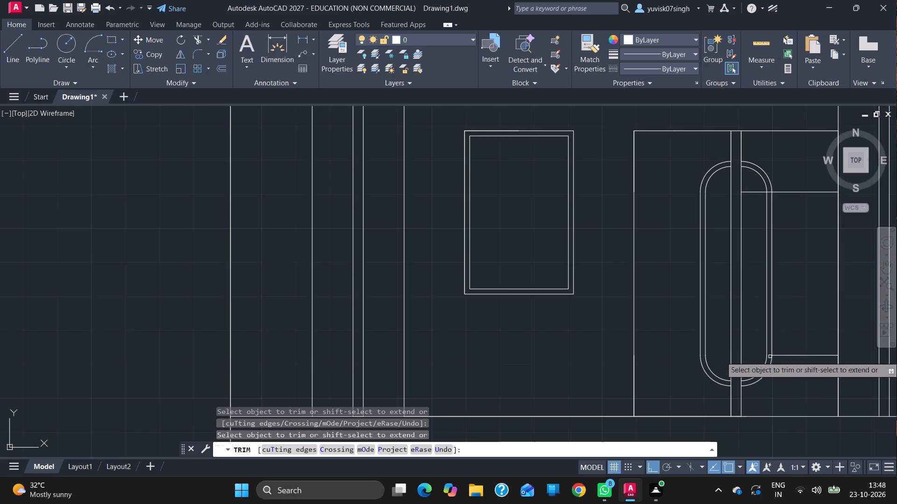
{"action": "left_click", "coordinate": [751, 192]}
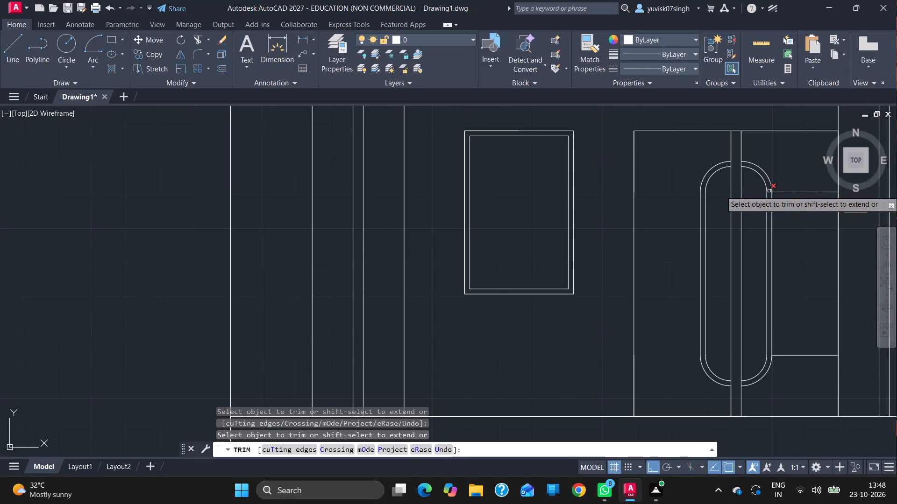
{"action": "left_click", "coordinate": [769, 191]}
{"action": "left_click", "coordinate": [782, 192]}
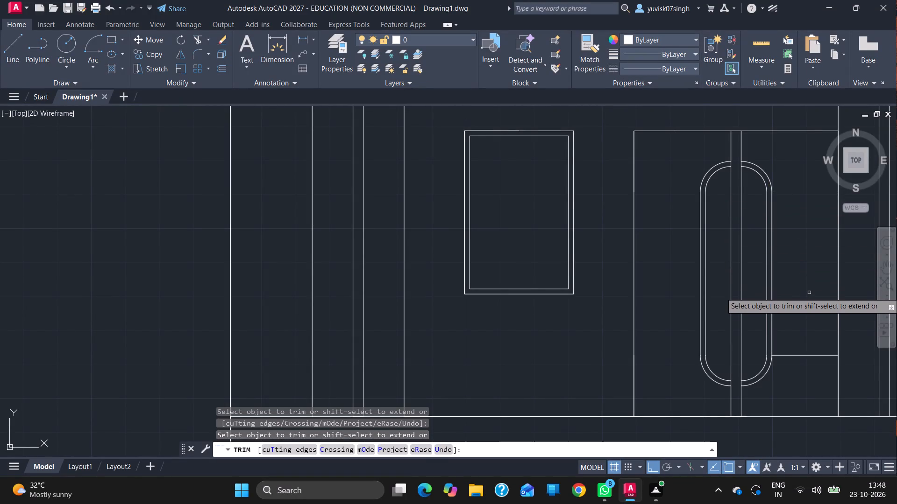
{"action": "left_click", "coordinate": [812, 356]}
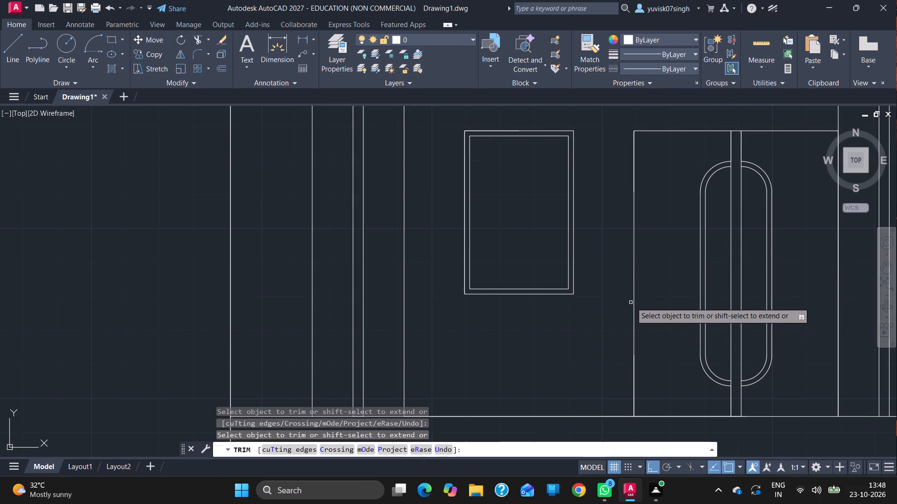
{"action": "key", "text": "Escape"}
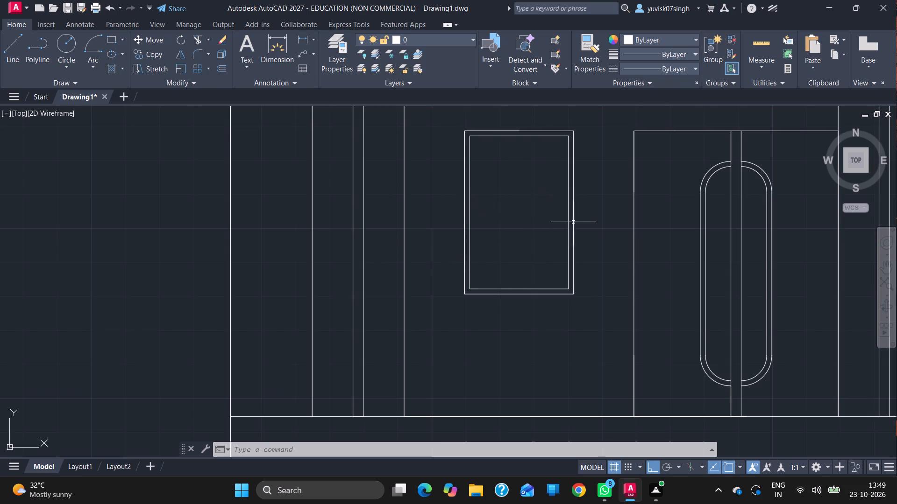
Move the framed opening, double door, right-hand strips and ground line horizontally about 2'4" to the right, with object snap off.
{"action": "scroll", "coordinate": [600, 265], "scroll_direction": "down", "scroll_amount": 2, "text": "ctrl"}
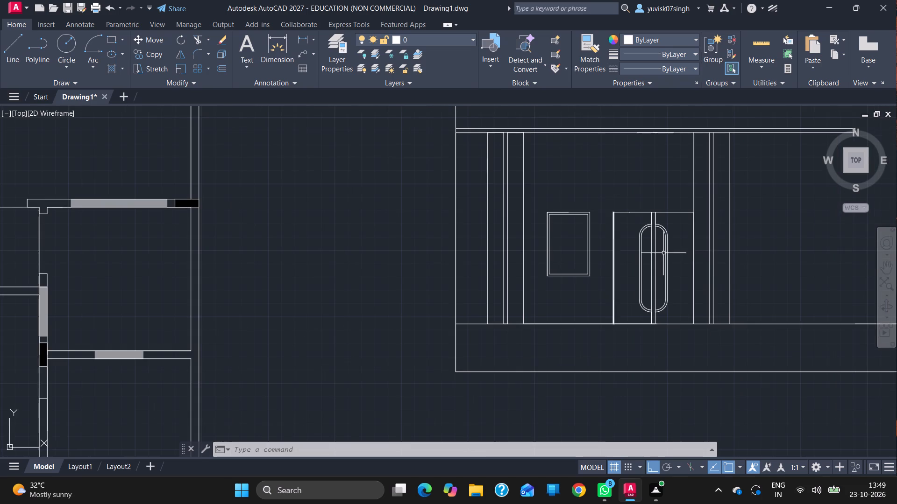
{"action": "left_click", "coordinate": [882, 269]}
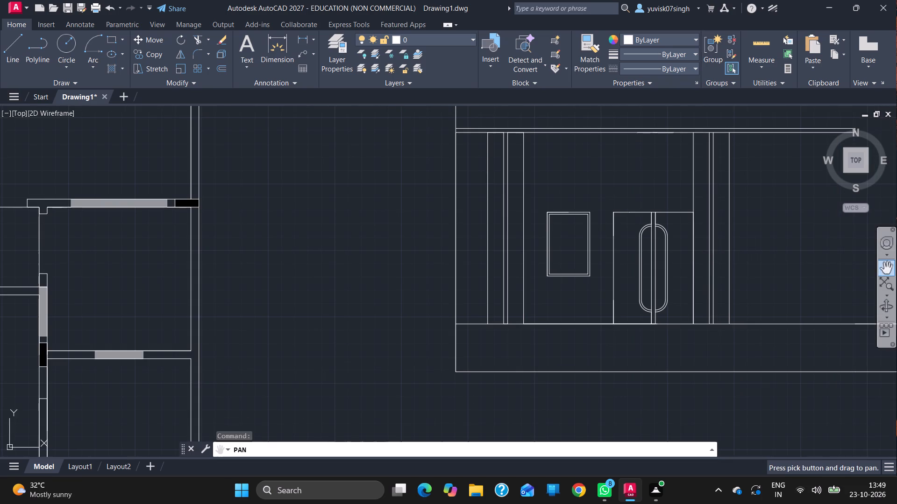
{"action": "left_click_drag", "start_coordinate": [776, 283], "coordinate": [612, 266]}
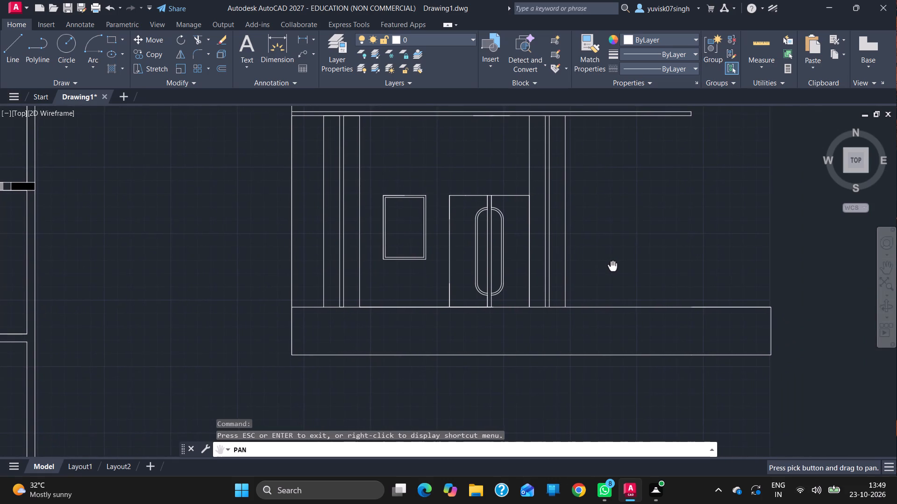
{"action": "left_click_drag", "start_coordinate": [612, 266], "coordinate": [573, 304]}
{"action": "key", "text": "Escape"}
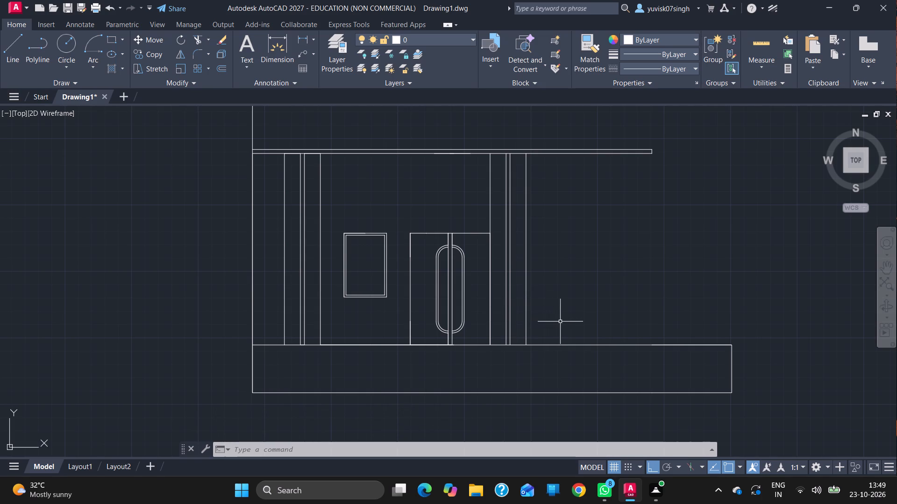
{"action": "type", "text": "mo"}
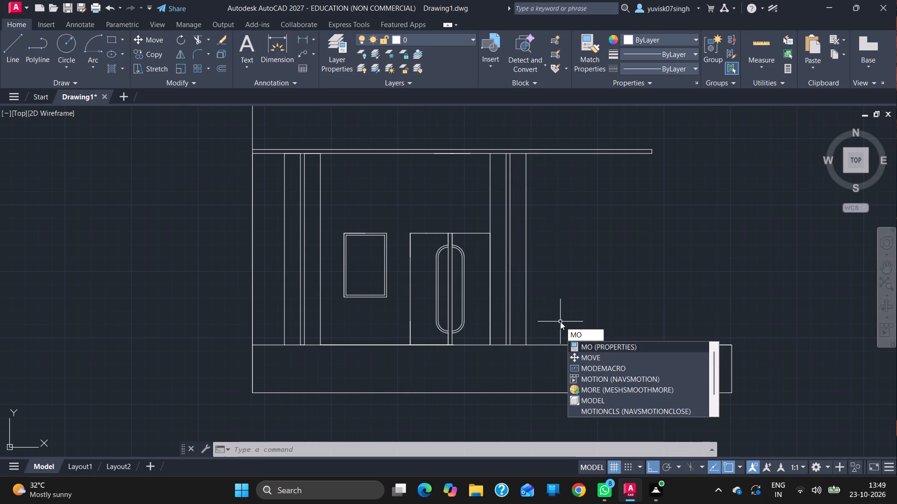
{"action": "key", "text": "BackSpace"}
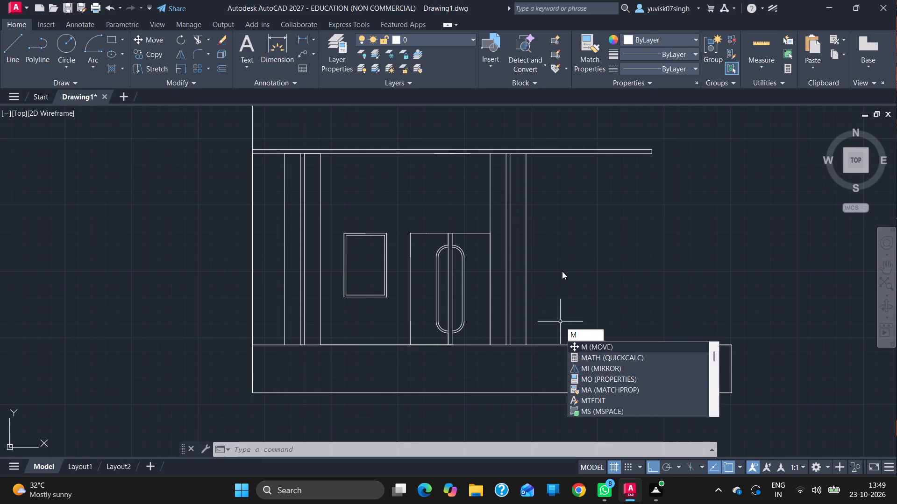
{"action": "key", "text": "Return"}
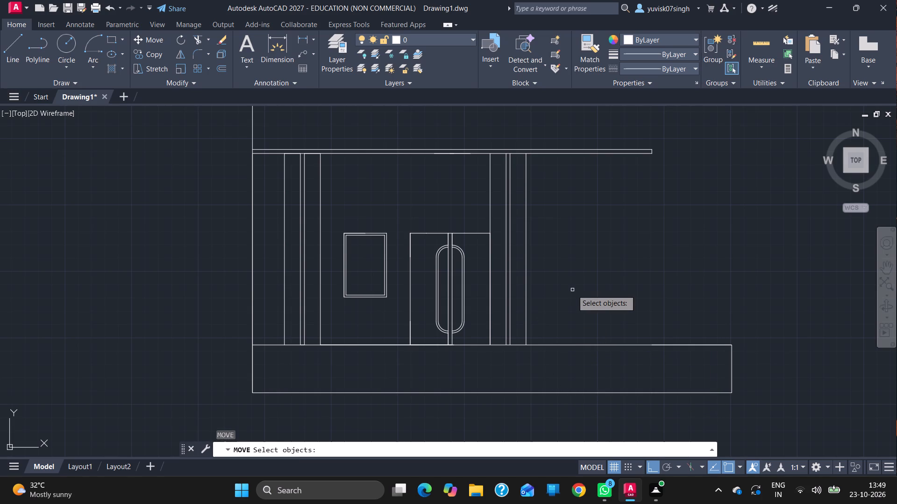
{"action": "left_click_drag", "start_coordinate": [541, 332], "coordinate": [490, 345]}
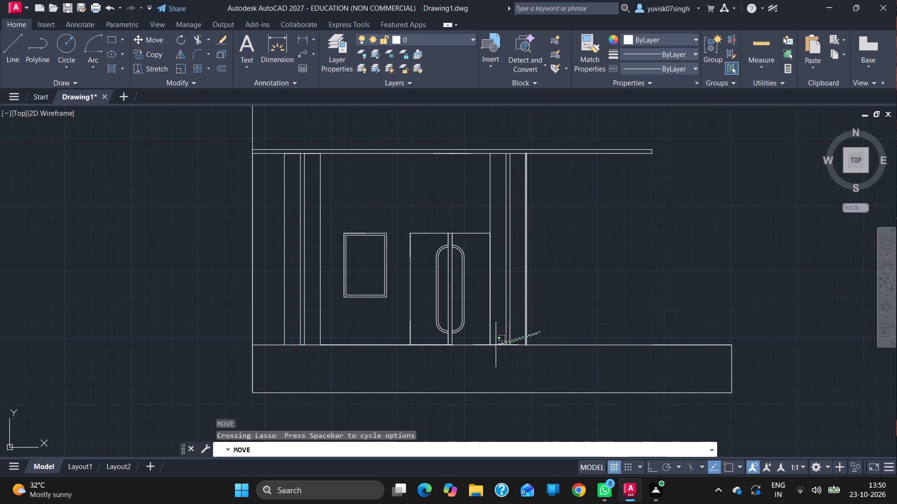
{"action": "left_click_drag", "start_coordinate": [490, 345], "coordinate": [371, 324]}
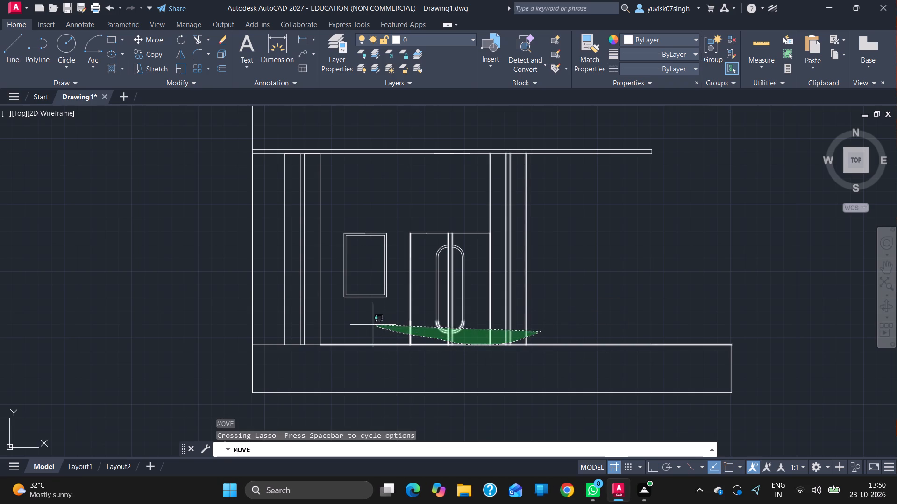
{"action": "left_click_drag", "start_coordinate": [371, 324], "coordinate": [339, 251]}
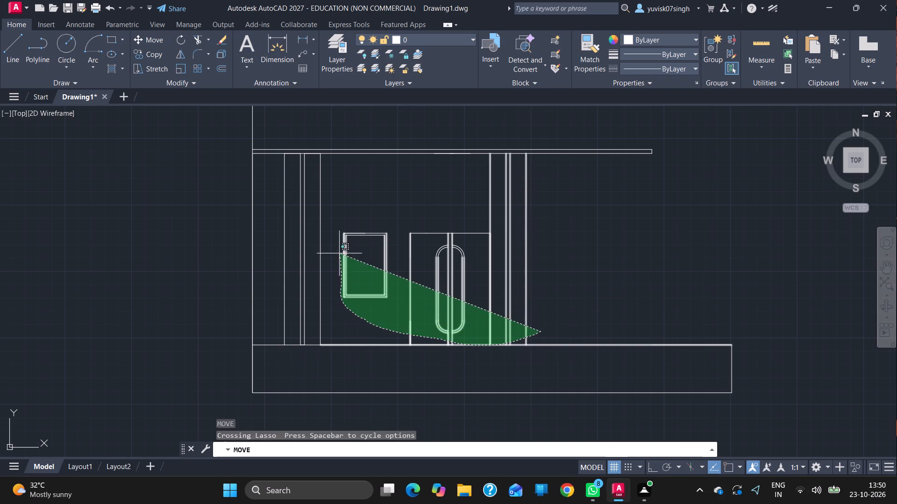
{"action": "left_click_drag", "start_coordinate": [339, 251], "coordinate": [541, 209]}
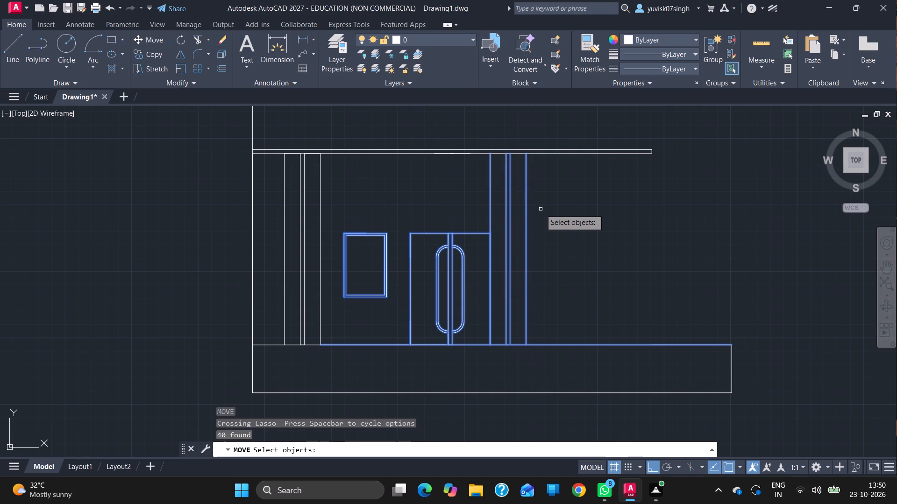
{"action": "key", "text": "Return"}
{"action": "left_click", "coordinate": [527, 343]}
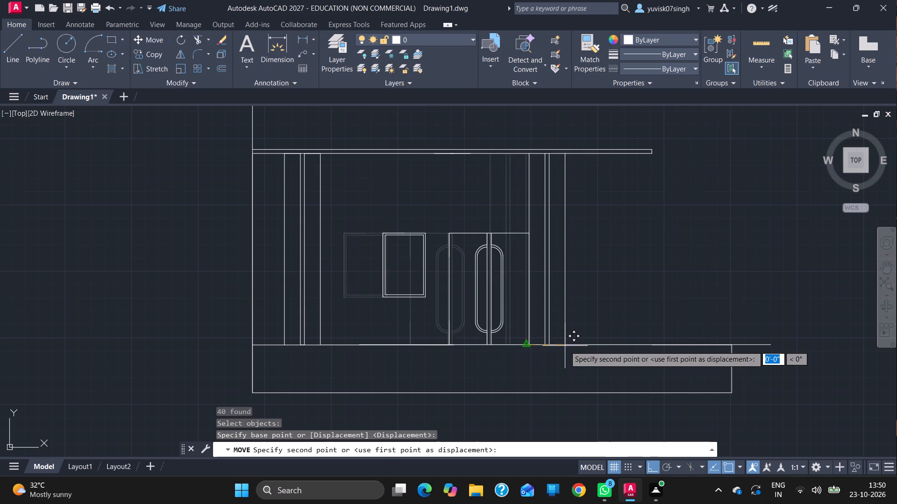
{"action": "left_click_drag", "start_coordinate": [727, 465], "coordinate": [628, 382]}
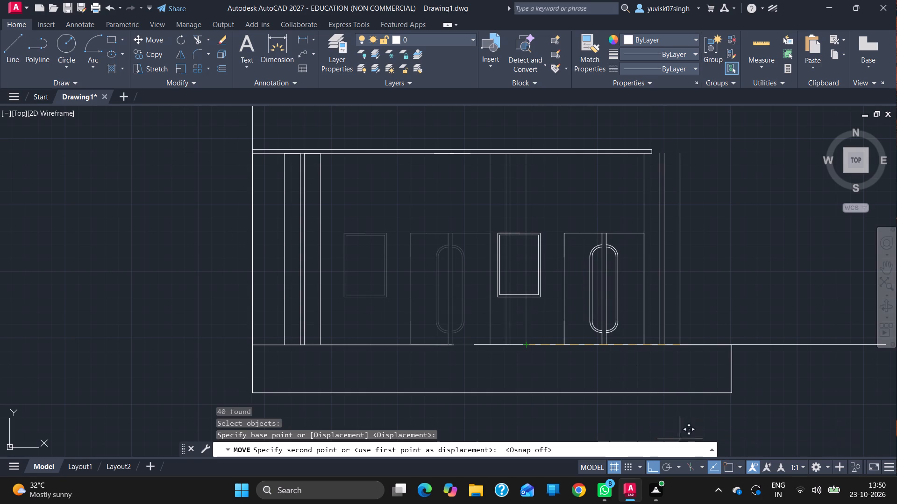
{"action": "left_click_drag", "start_coordinate": [628, 382], "coordinate": [525, 346]}
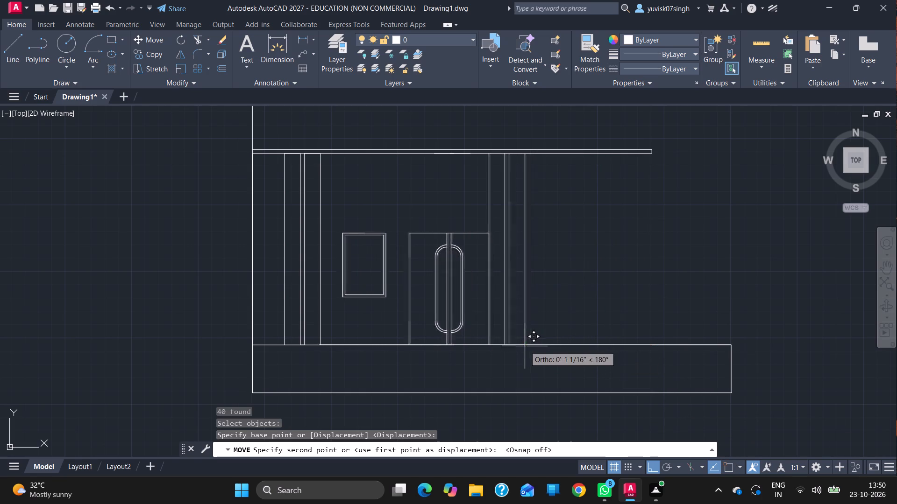
{"action": "left_click_drag", "start_coordinate": [525, 346], "coordinate": [558, 347]}
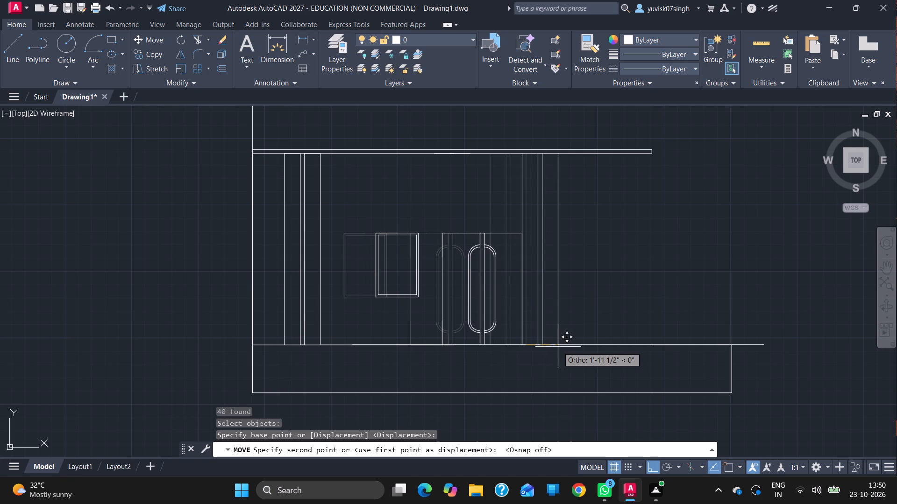
{"action": "left_click_drag", "start_coordinate": [558, 347], "coordinate": [563, 345]}
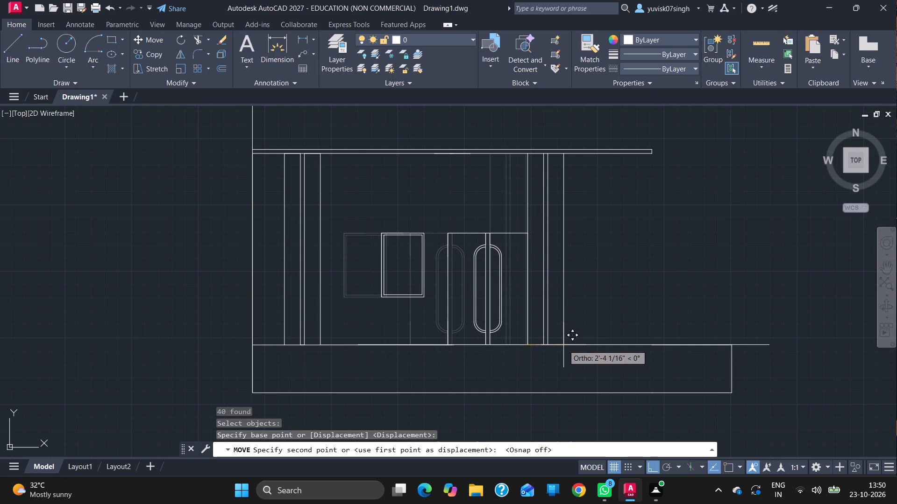
{"action": "left_click_drag", "start_coordinate": [563, 345], "coordinate": [563, 345]}
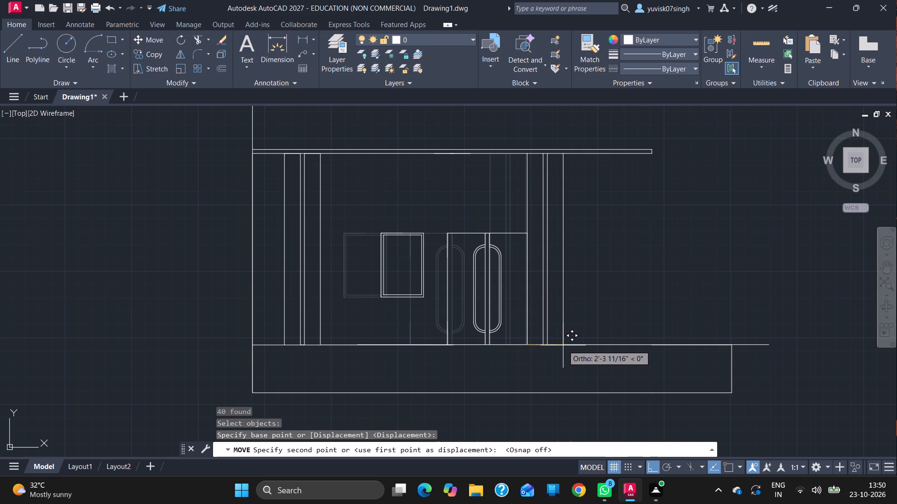
{"action": "left_click", "coordinate": [563, 345]}
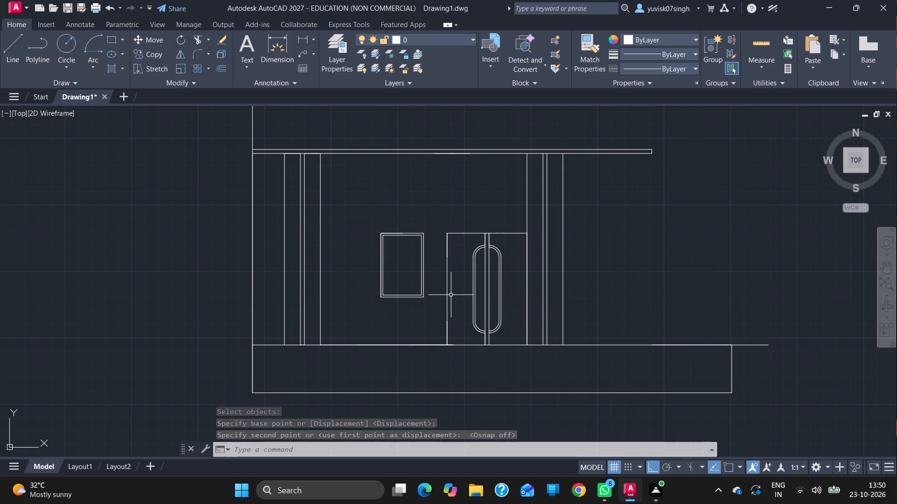
With object snap on, draw a line from the left strip's bottom corner along the ground to the moved line's end, and up 12' to the slab.
{"action": "left_click", "coordinate": [14, 62]}
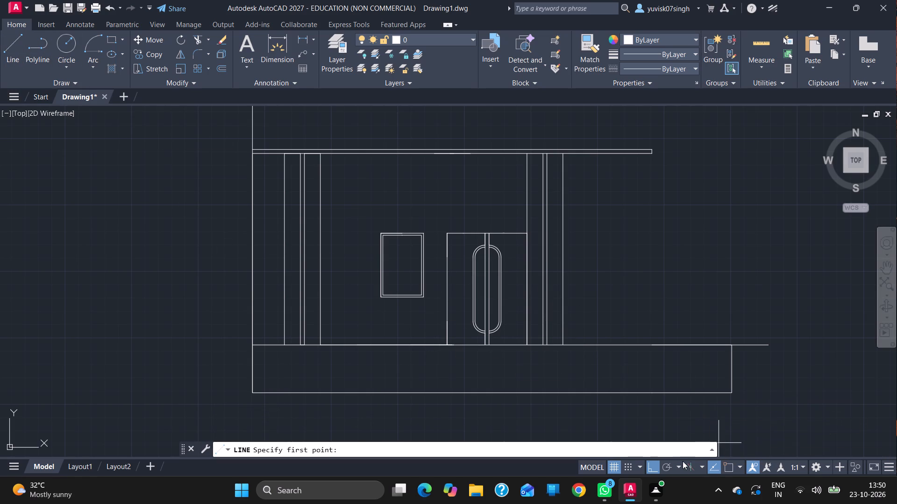
{"action": "left_click", "coordinate": [732, 463]}
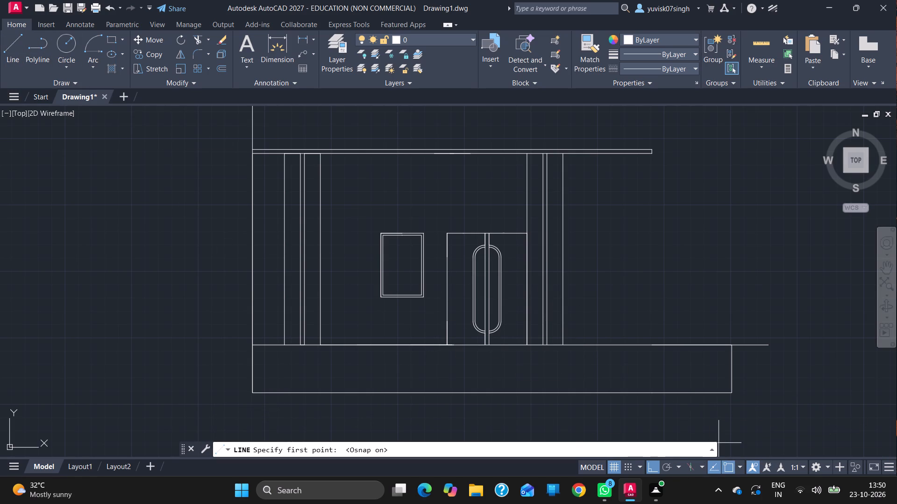
{"action": "left_click_drag", "start_coordinate": [319, 343], "coordinate": [359, 344]}
{"action": "left_click", "coordinate": [359, 344]}
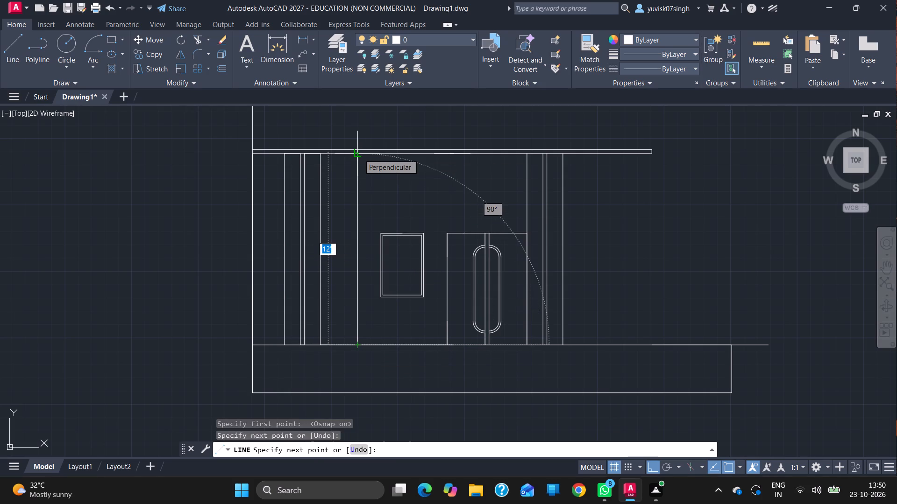
{"action": "left_click", "coordinate": [359, 154]}
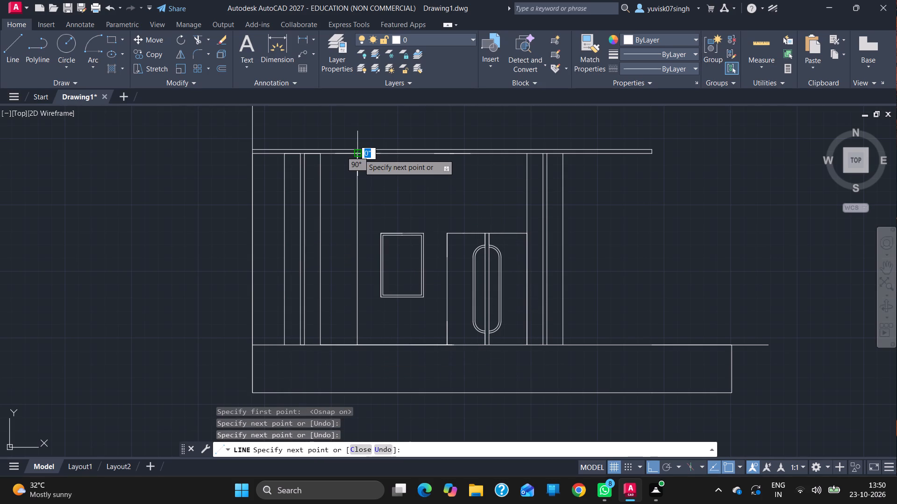
{"action": "key", "text": "Escape"}
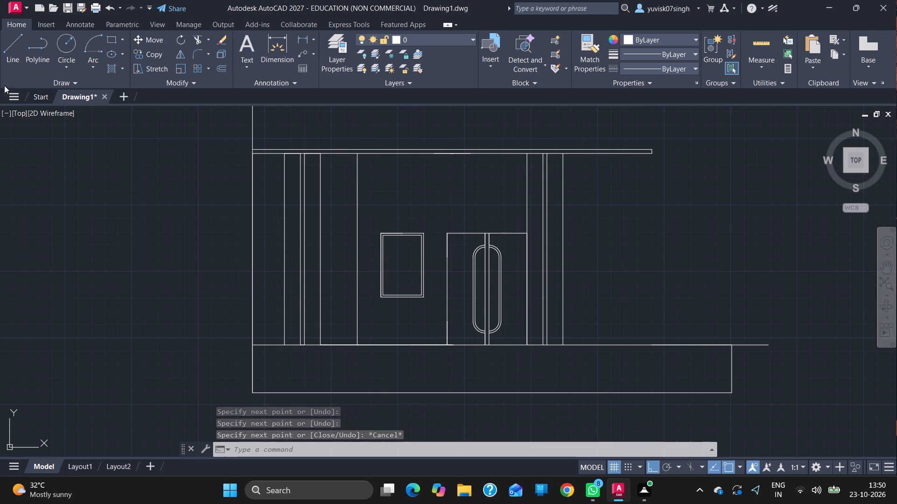
Draw a line from the extended ground line's end 3' down and back to the plinth's bottom corner.
{"action": "left_click", "coordinate": [14, 41]}
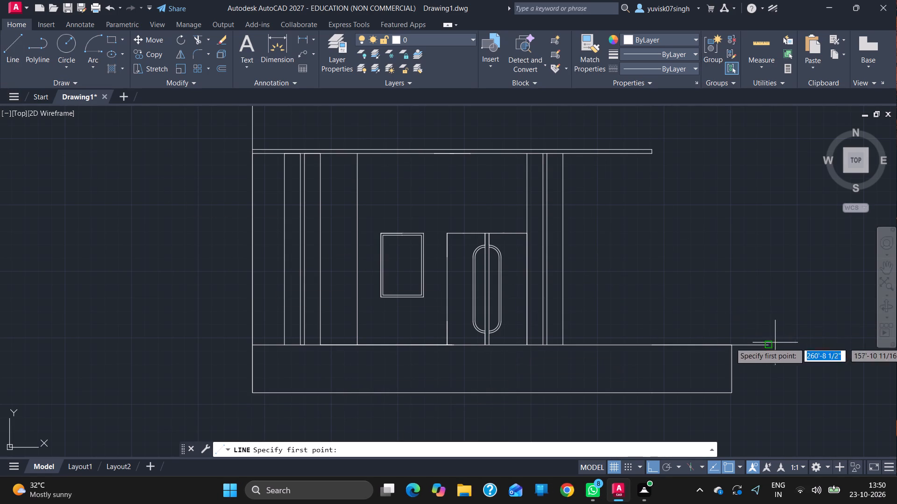
{"action": "left_click_drag", "start_coordinate": [771, 347], "coordinate": [768, 397]}
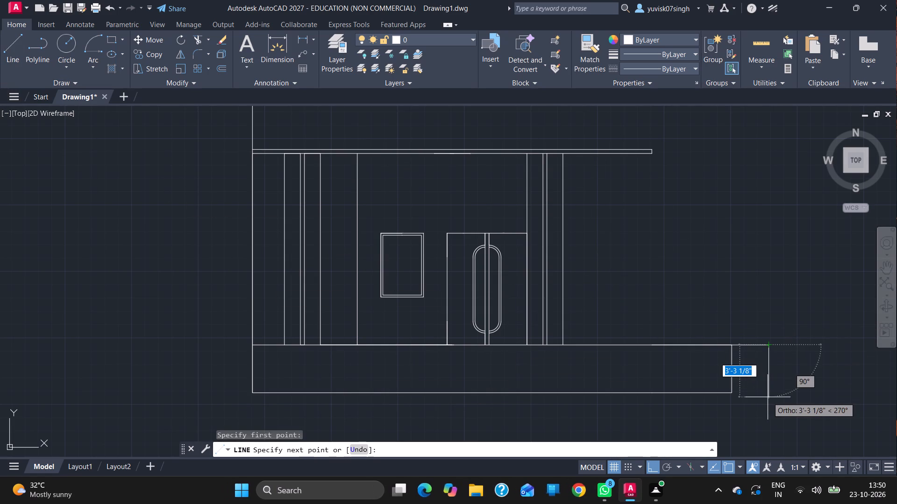
{"action": "type", "text": "3'"}
{"action": "key", "text": "Return"}
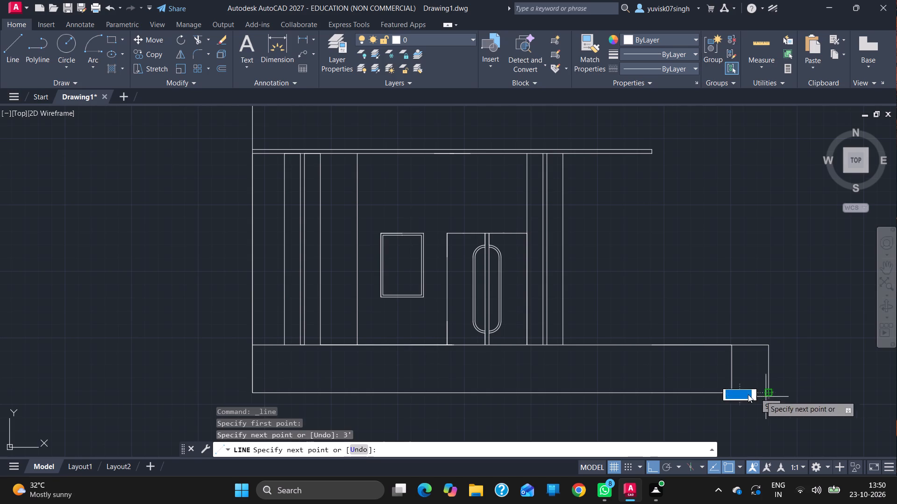
{"action": "left_click", "coordinate": [732, 392]}
{"action": "key", "text": "Escape"}
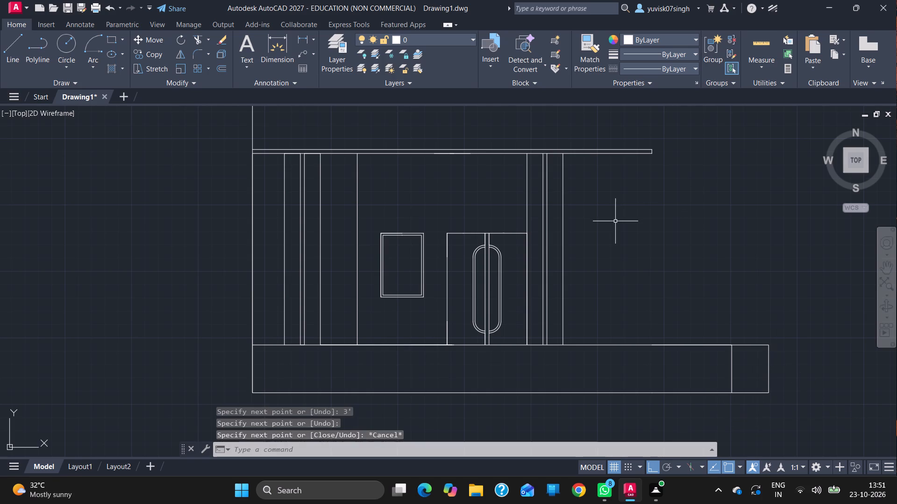
Draw a line 12' up from the extended ground line's end, across to the slab's end, and back along the slab's top edge.
{"action": "left_click", "coordinate": [6, 49]}
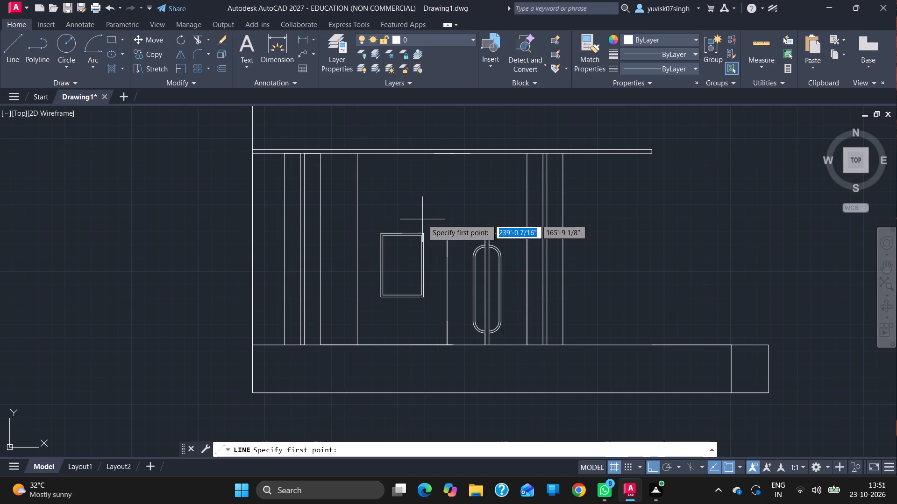
{"action": "scroll", "coordinate": [636, 305], "scroll_direction": "down", "scroll_amount": 1, "text": "ctrl"}
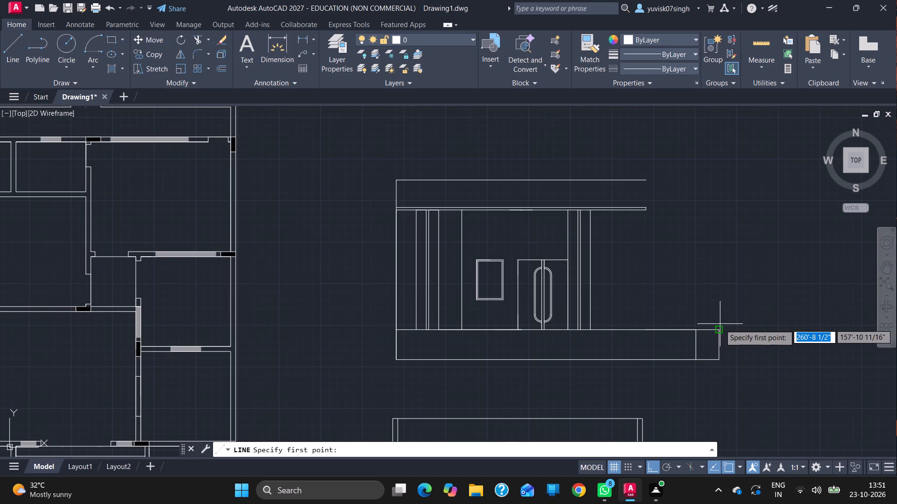
{"action": "left_click_drag", "start_coordinate": [719, 329], "coordinate": [719, 143]}
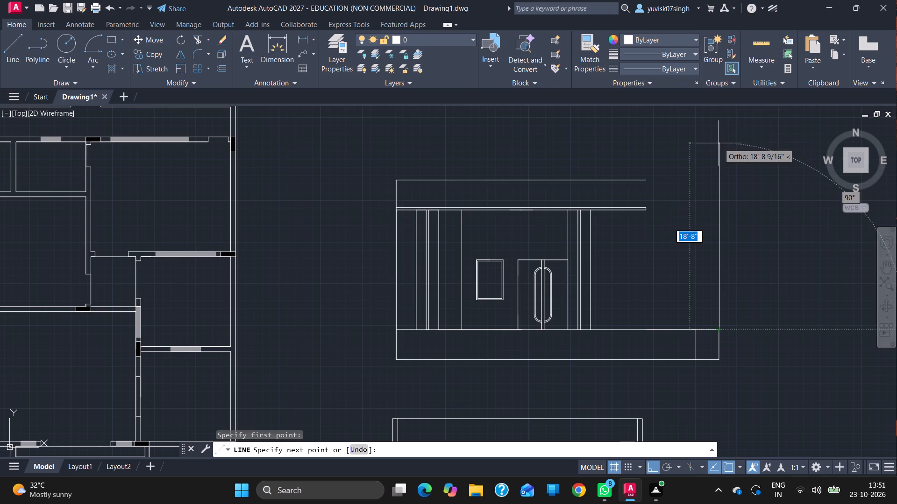
{"action": "left_click_drag", "start_coordinate": [719, 143], "coordinate": [717, 161]}
{"action": "type", "text": "12'"}
{"action": "key", "text": "Return"}
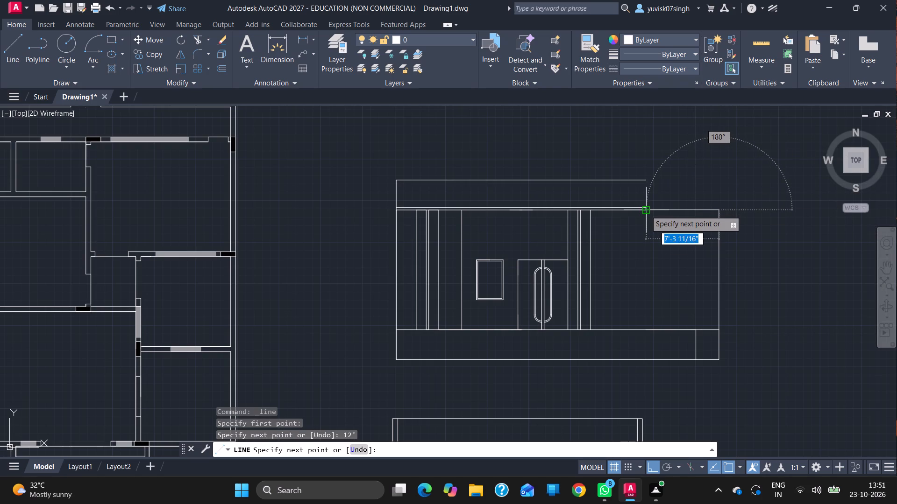
{"action": "left_click_drag", "start_coordinate": [646, 210], "coordinate": [645, 204]}
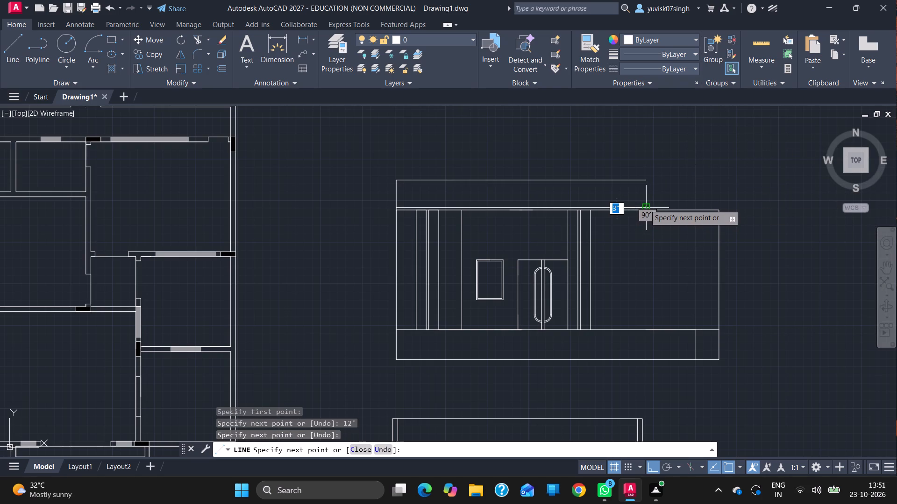
{"action": "left_click", "coordinate": [645, 204]}
{"action": "scroll", "coordinate": [710, 205], "scroll_direction": "up", "scroll_amount": 1, "text": "ctrl"}
{"action": "left_click", "coordinate": [726, 209]}
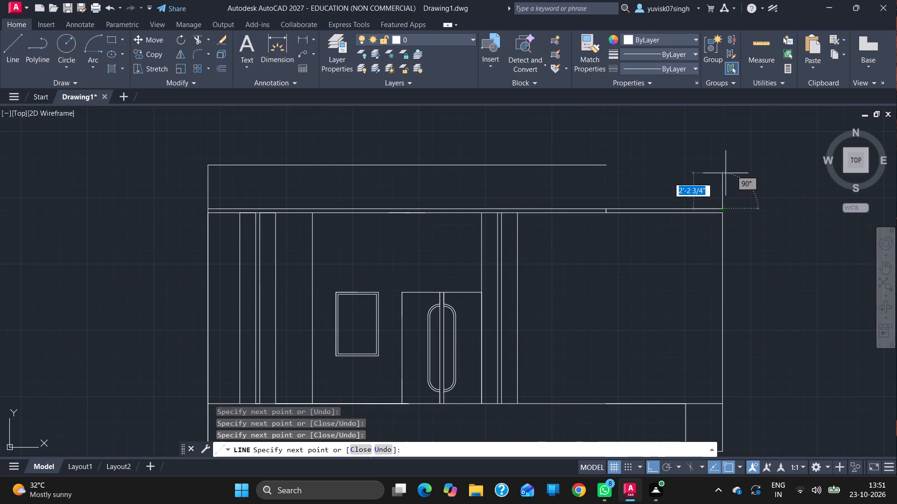
Continue the line from the extended slab's lower corner 3' up to parapet level and across to the parapet top line's end.
{"action": "left_click_drag", "start_coordinate": [723, 213], "coordinate": [606, 163]}
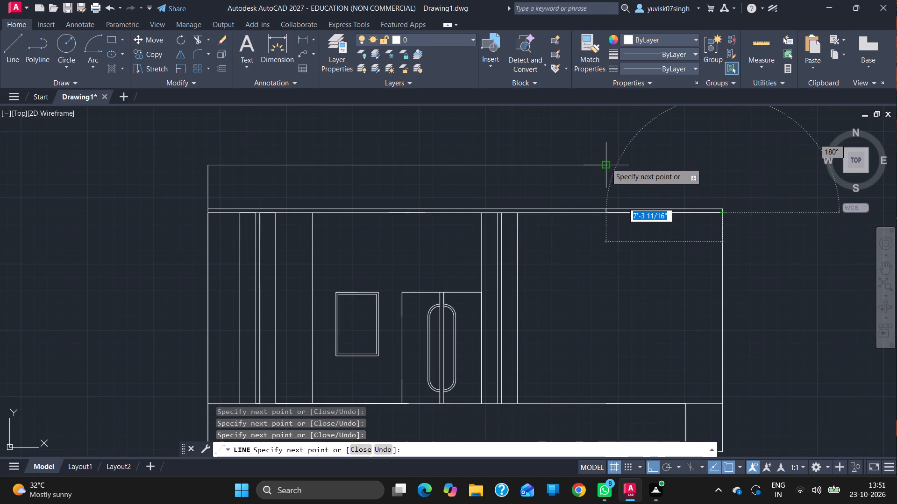
{"action": "left_click_drag", "start_coordinate": [606, 163], "coordinate": [721, 165]}
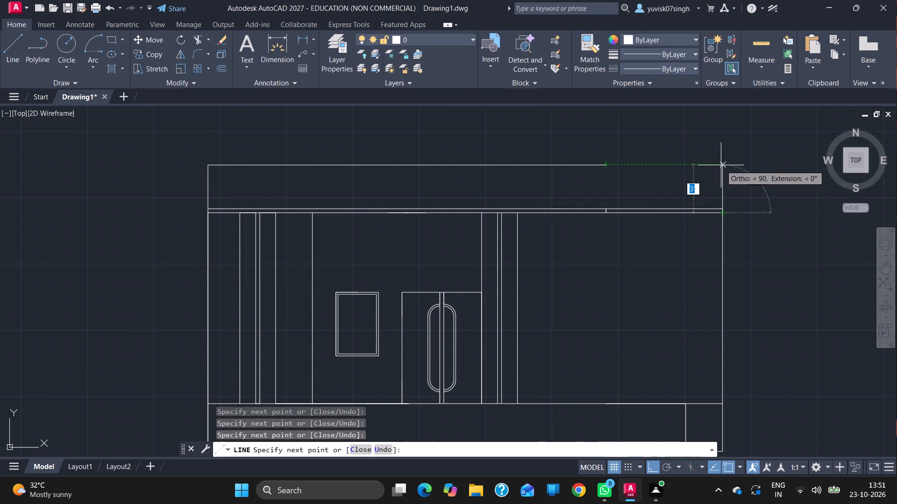
{"action": "left_click_drag", "start_coordinate": [721, 165], "coordinate": [723, 164]}
{"action": "left_click", "coordinate": [723, 164]}
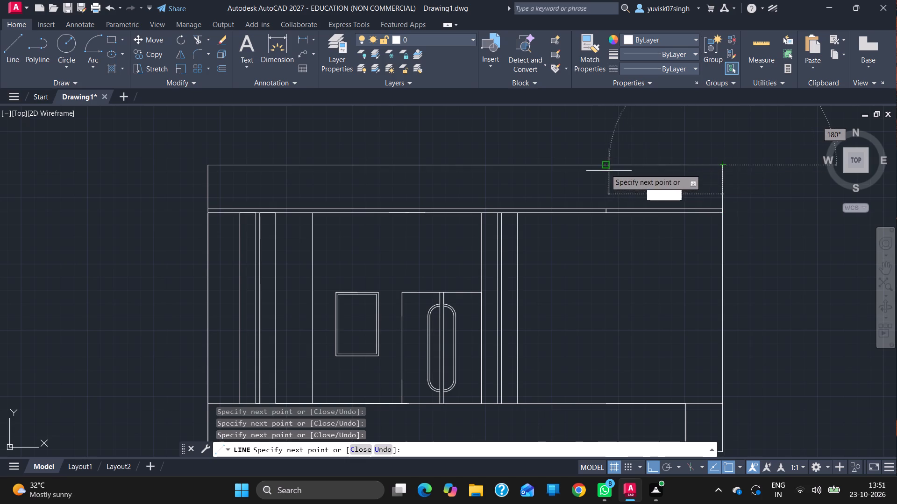
{"action": "left_click", "coordinate": [603, 167]}
{"action": "key", "text": "Escape"}
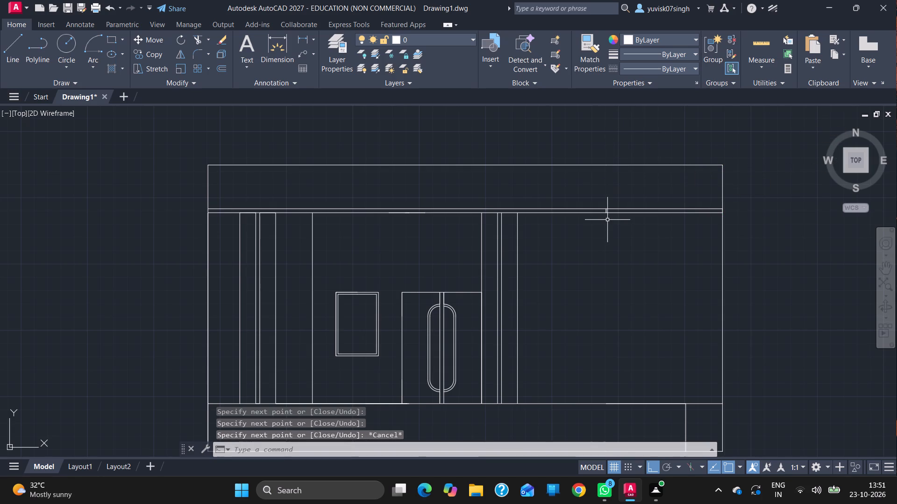
Erase the short vertical lines inside the slab where it ended before the extension.
{"action": "scroll", "coordinate": [607, 220], "scroll_direction": "up", "scroll_amount": 1, "text": "ctrl"}
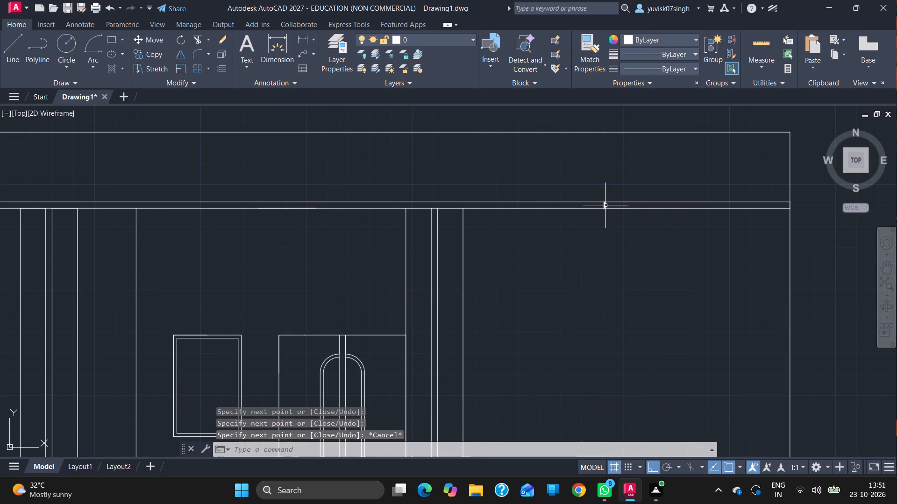
{"action": "left_click", "coordinate": [605, 205]}
{"action": "key", "text": "Delete"}
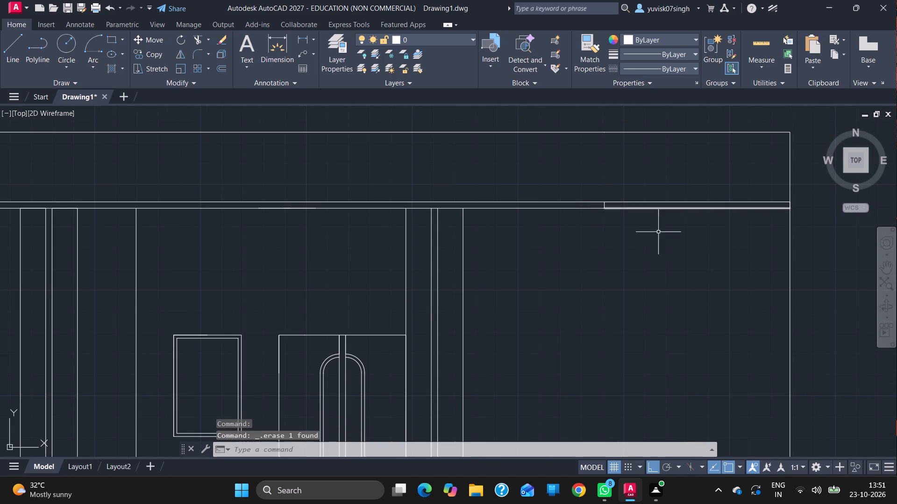
{"action": "left_click", "coordinate": [605, 204]}
{"action": "key", "text": "Delete"}
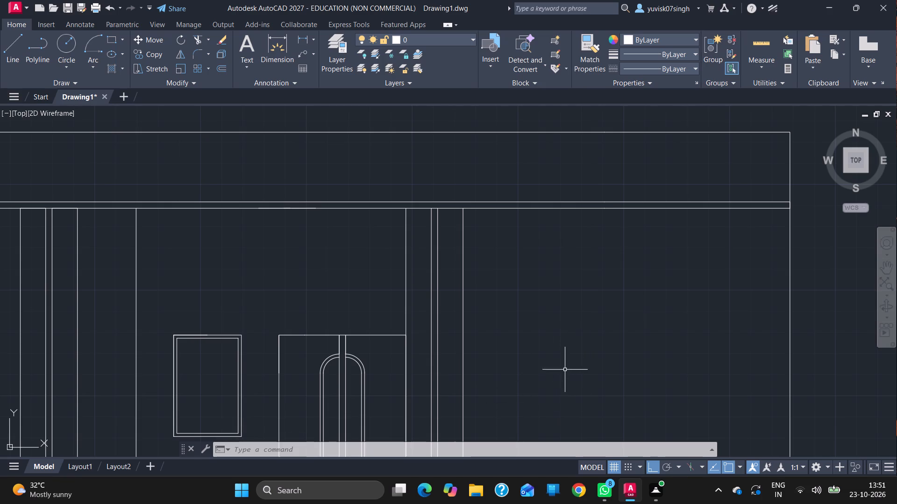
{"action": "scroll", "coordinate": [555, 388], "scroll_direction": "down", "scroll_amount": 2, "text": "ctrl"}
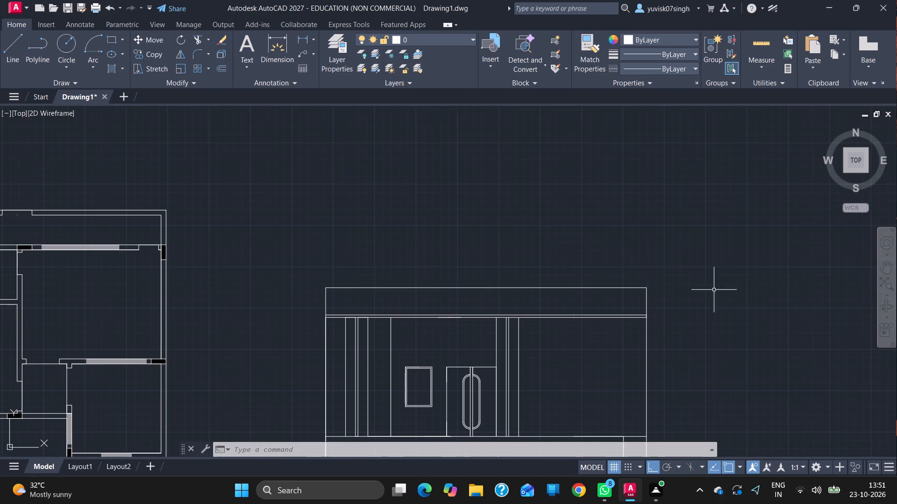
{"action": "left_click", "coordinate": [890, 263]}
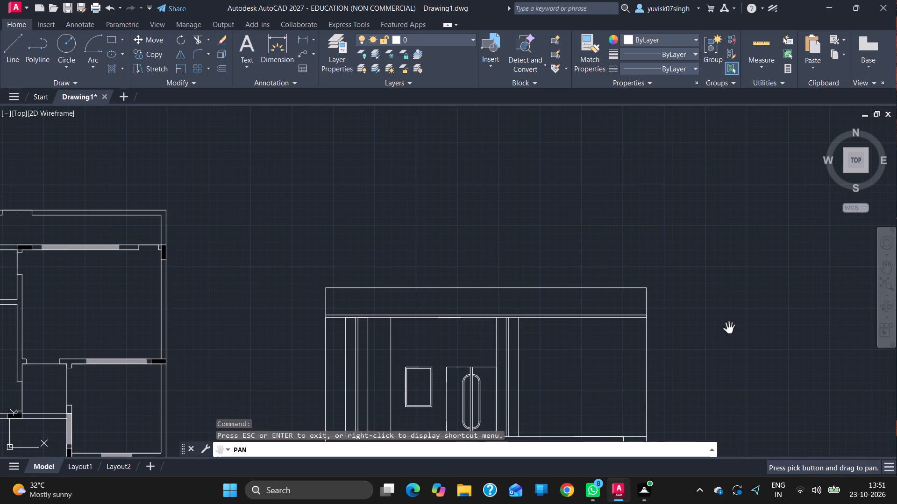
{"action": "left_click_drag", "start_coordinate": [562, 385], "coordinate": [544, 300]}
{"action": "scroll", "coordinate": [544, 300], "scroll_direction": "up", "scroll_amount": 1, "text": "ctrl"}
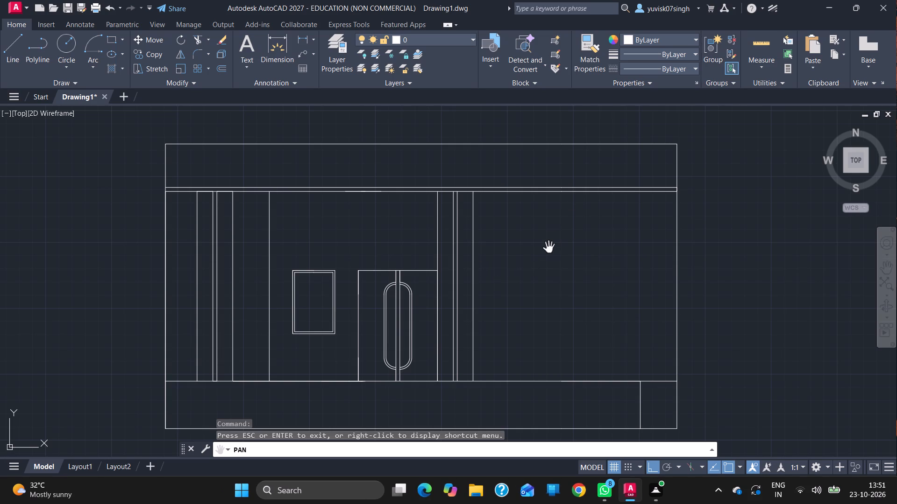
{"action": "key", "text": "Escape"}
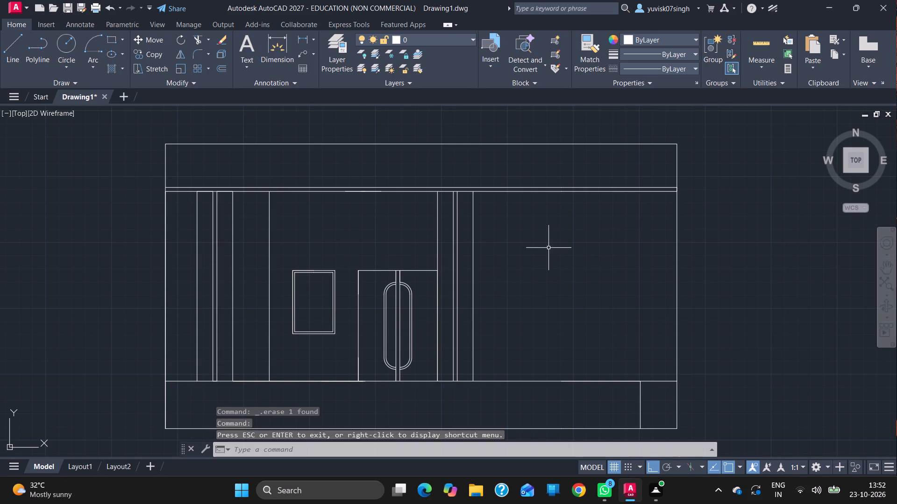
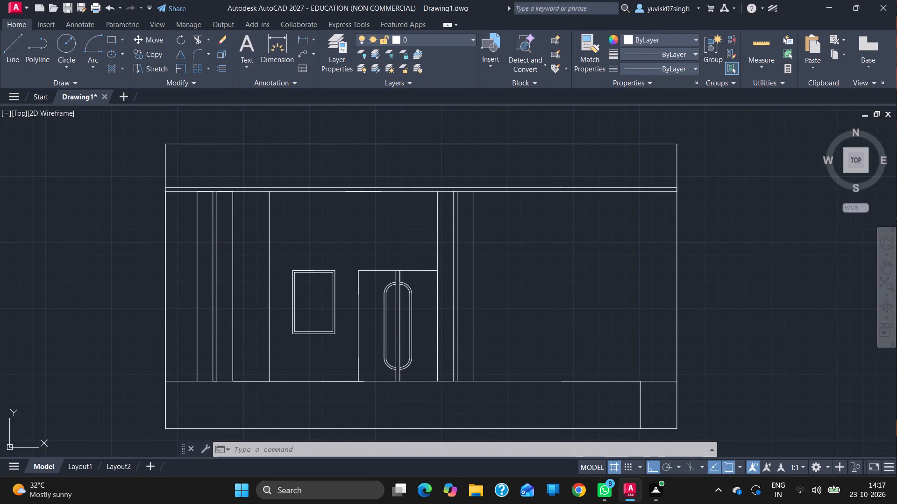
Draw a line from the extended ground line's end 3'6" inward along the ground line and up to the slab's underside.
{"action": "left_click", "coordinate": [11, 50]}
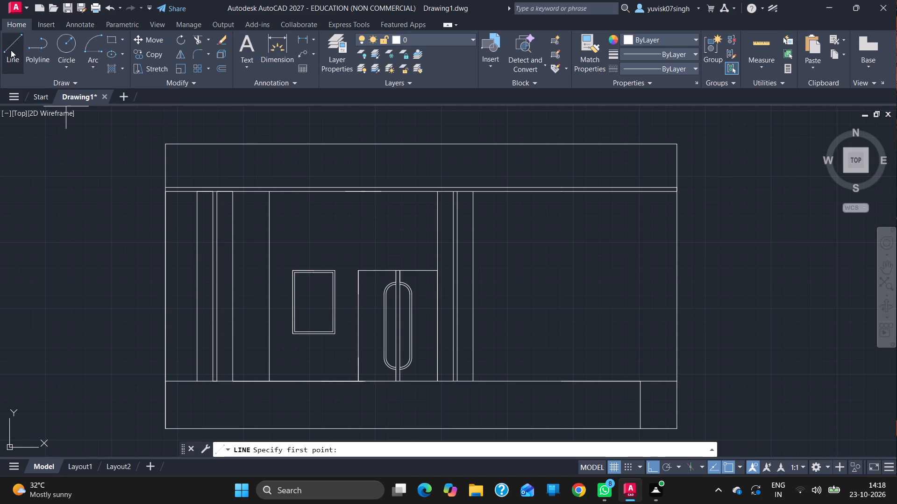
{"action": "left_click", "coordinate": [674, 383]}
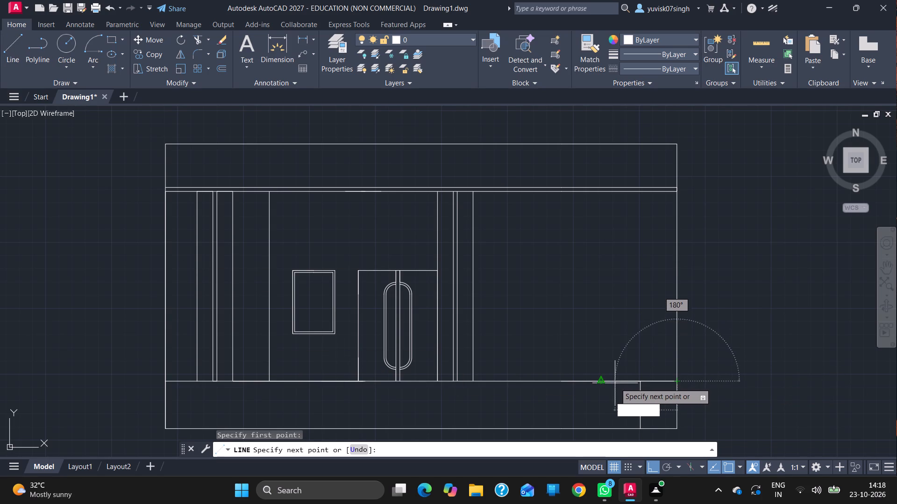
{"action": "type", "text": "3'6"}
{"action": "key", "text": "Return"}
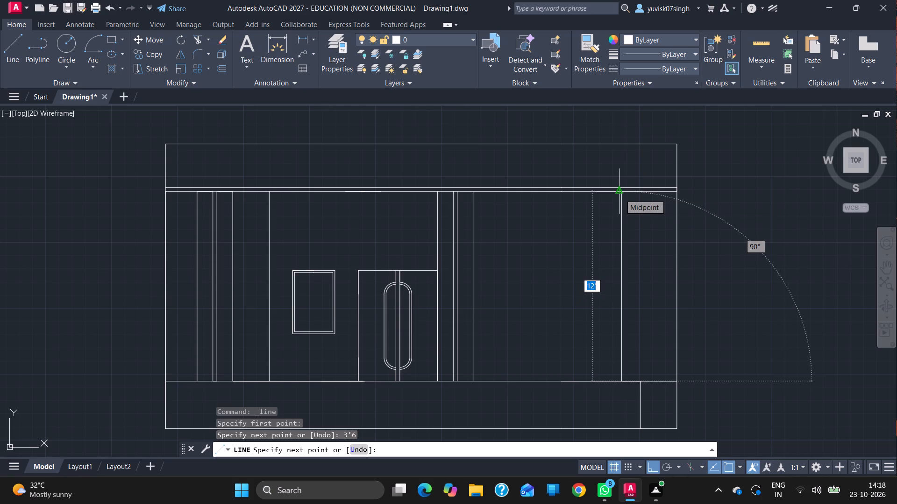
{"action": "left_click_drag", "start_coordinate": [624, 194], "coordinate": [624, 195]}
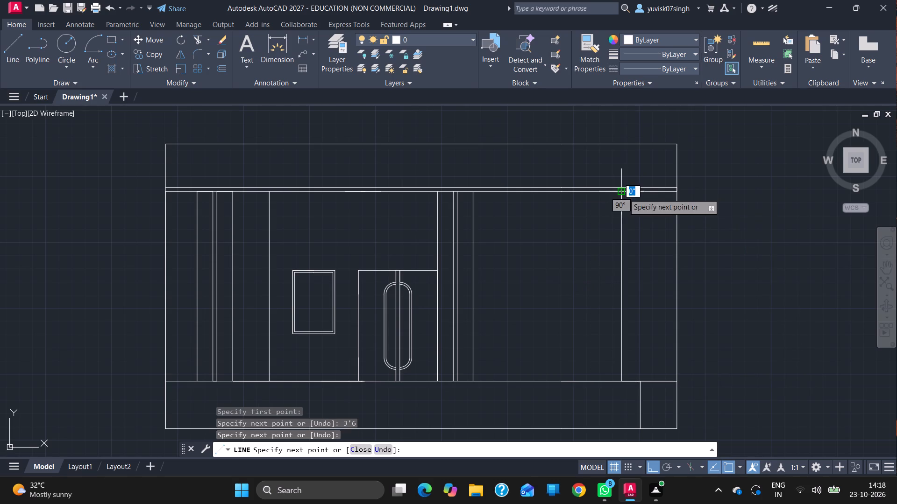
Continue the line 4' down from the slab's underside and across to the extension's outer vertical edge.
{"action": "left_click_drag", "start_coordinate": [624, 195], "coordinate": [622, 268]}
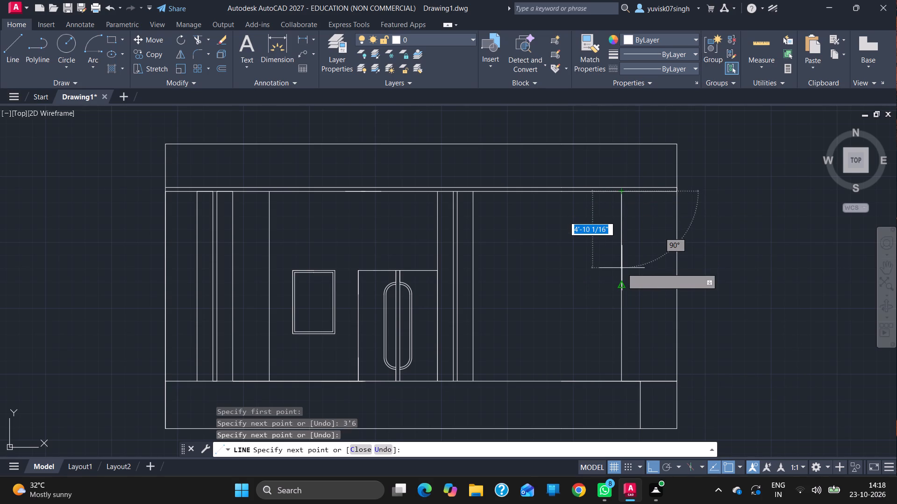
{"action": "type", "text": "4'"}
{"action": "key", "text": "Return"}
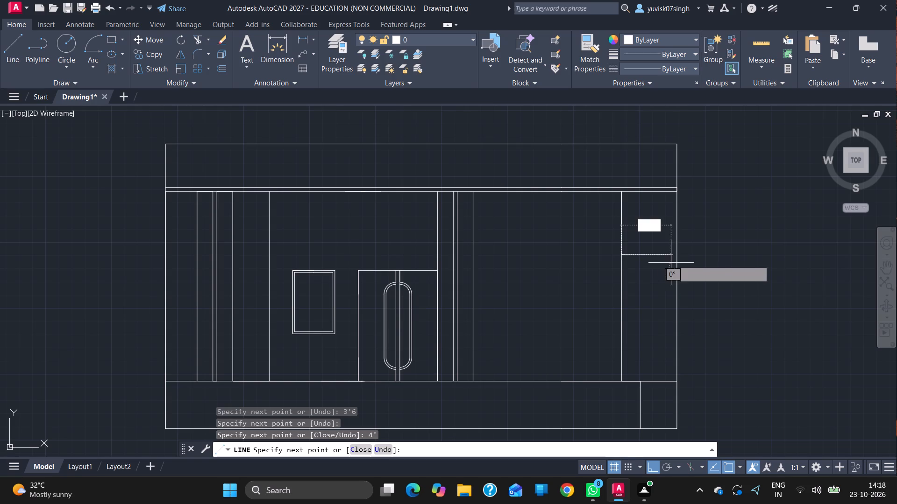
{"action": "left_click", "coordinate": [676, 256]}
{"action": "key", "text": "Escape"}
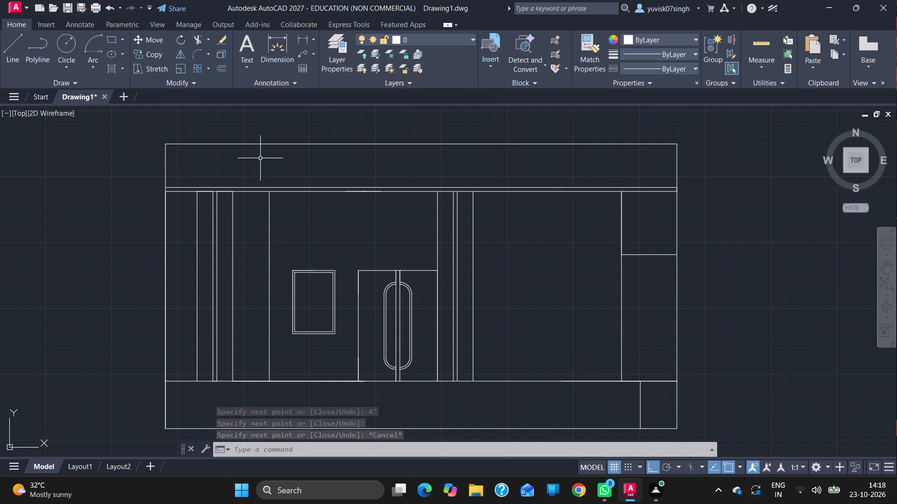
Draw a line from the horizontal line's inner end 6" further inward and straight down to the ground line.
{"action": "left_click", "coordinate": [10, 45]}
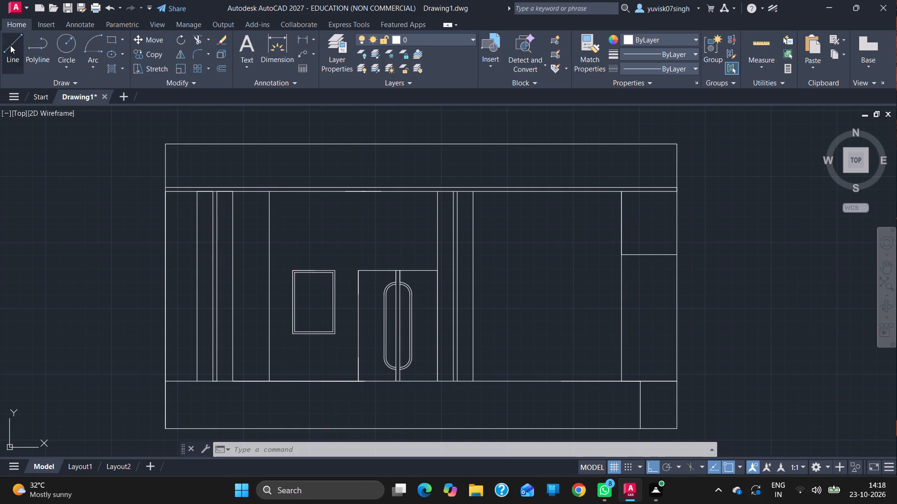
{"action": "left_click_drag", "start_coordinate": [620, 258], "coordinate": [612, 258]}
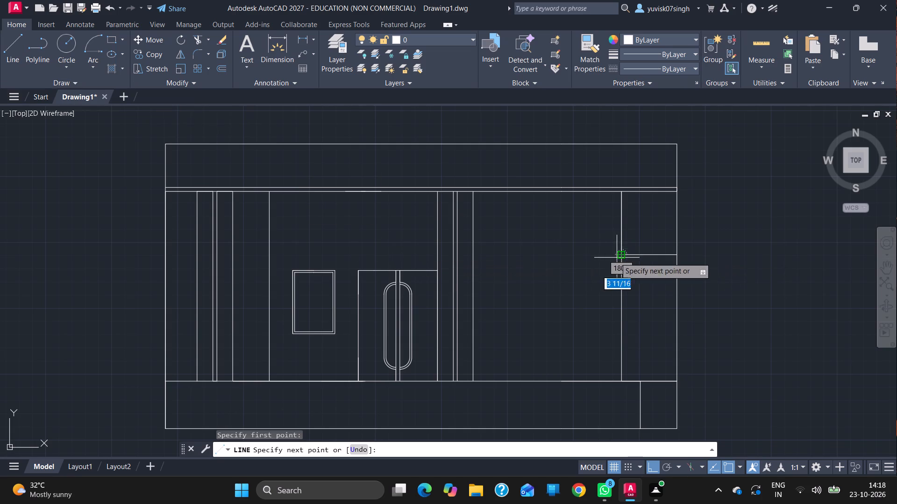
{"action": "left_click_drag", "start_coordinate": [612, 258], "coordinate": [612, 258]}
{"action": "key", "text": "6"}
{"action": "key", "text": "Return"}
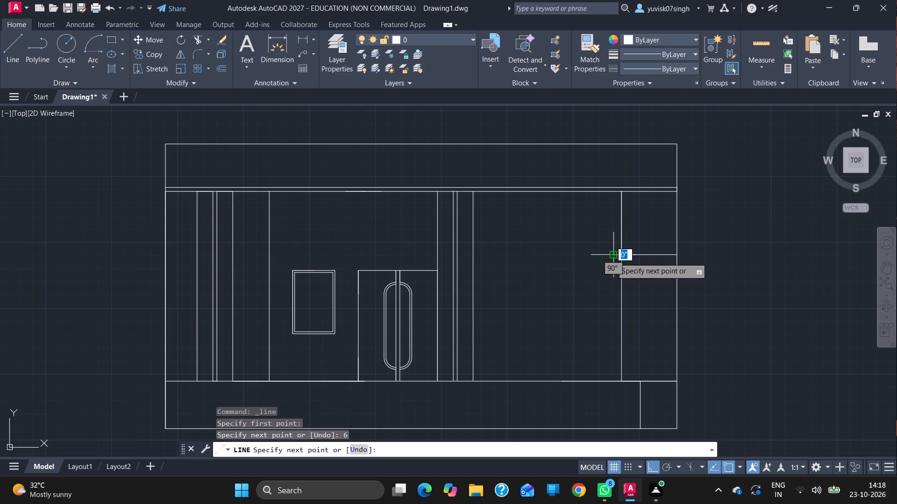
{"action": "left_click", "coordinate": [615, 383]}
Continue the line back up to the 4' drop level, 4'6" further inward, and up to the slab's underside.
{"action": "left_click_drag", "start_coordinate": [615, 256], "coordinate": [542, 254]}
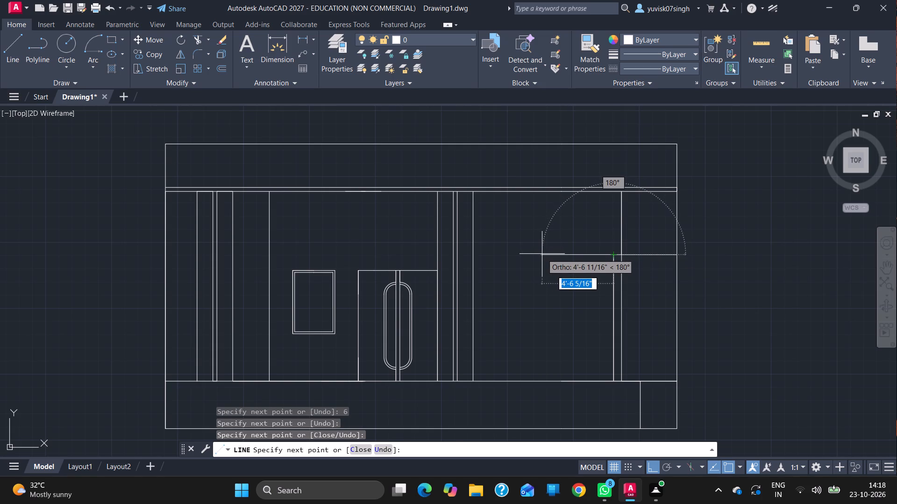
{"action": "key", "text": "4"}
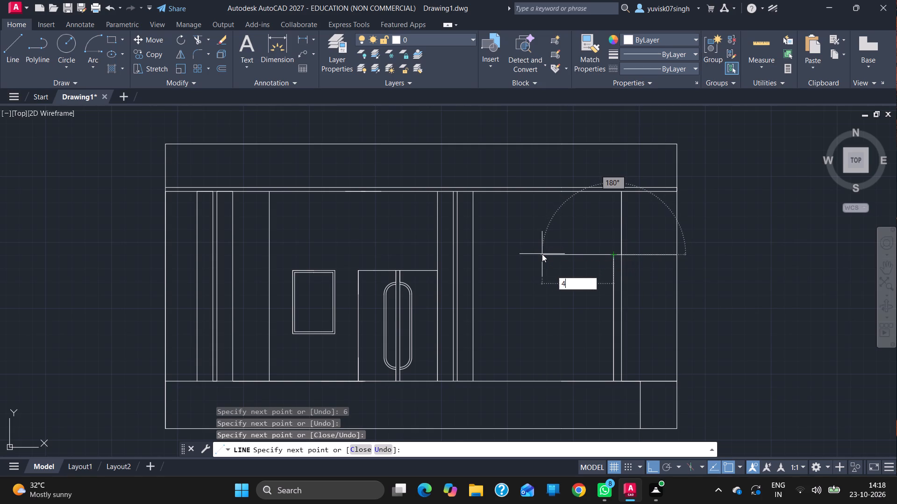
{"action": "type", "text": "'6"}
{"action": "key", "text": "Return"}
{"action": "left_click", "coordinate": [544, 190]}
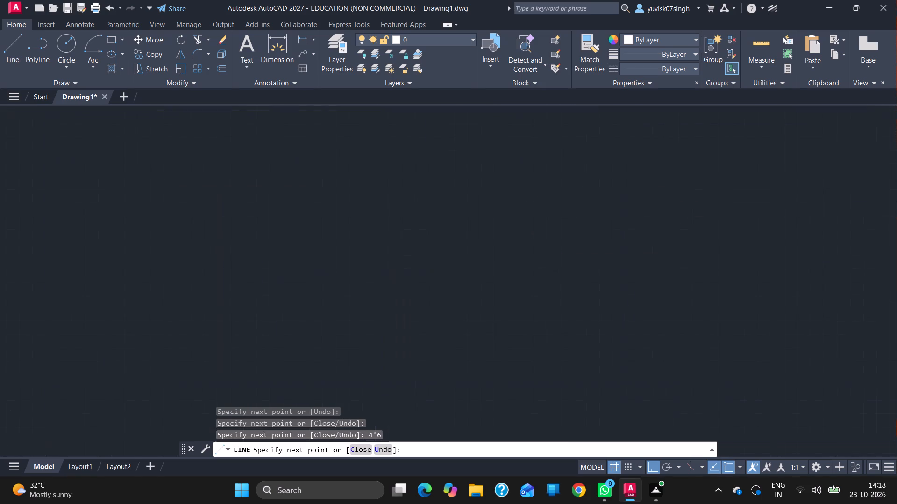
{"action": "key", "text": "Escape"}
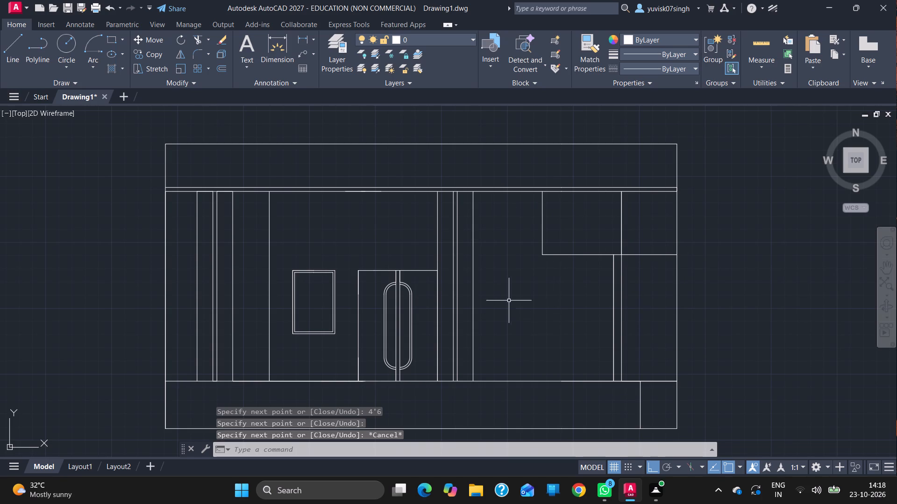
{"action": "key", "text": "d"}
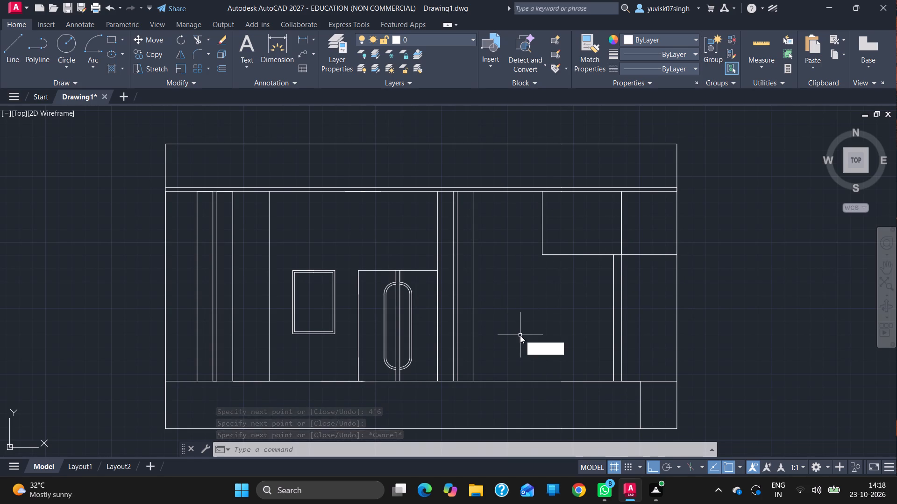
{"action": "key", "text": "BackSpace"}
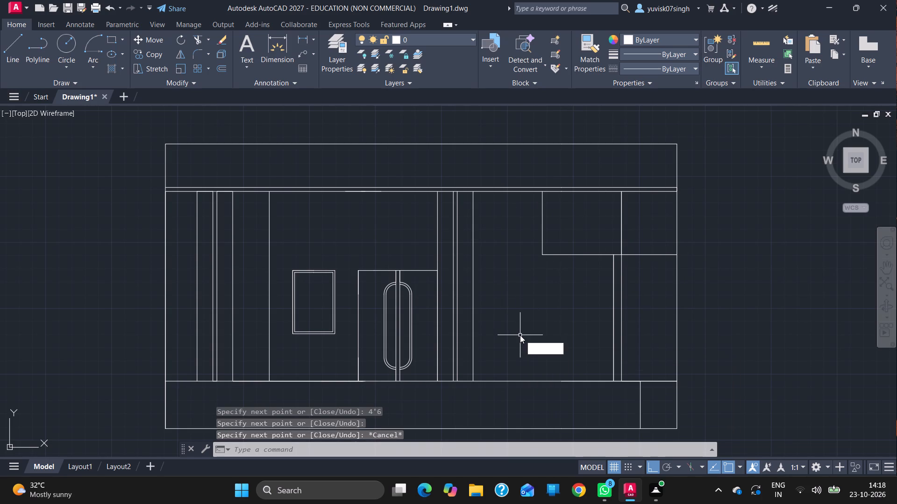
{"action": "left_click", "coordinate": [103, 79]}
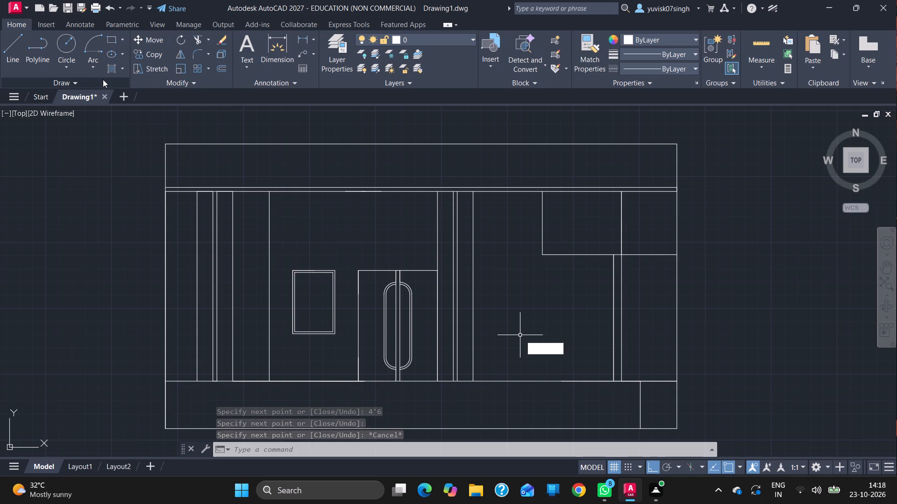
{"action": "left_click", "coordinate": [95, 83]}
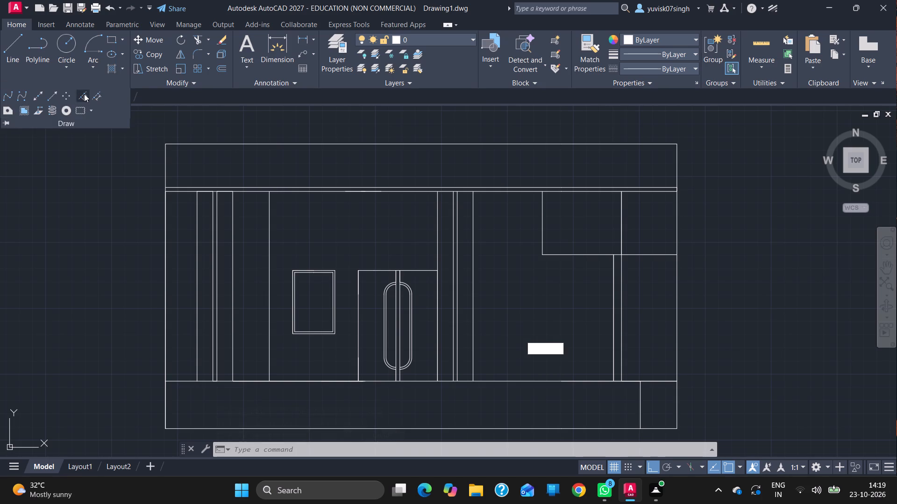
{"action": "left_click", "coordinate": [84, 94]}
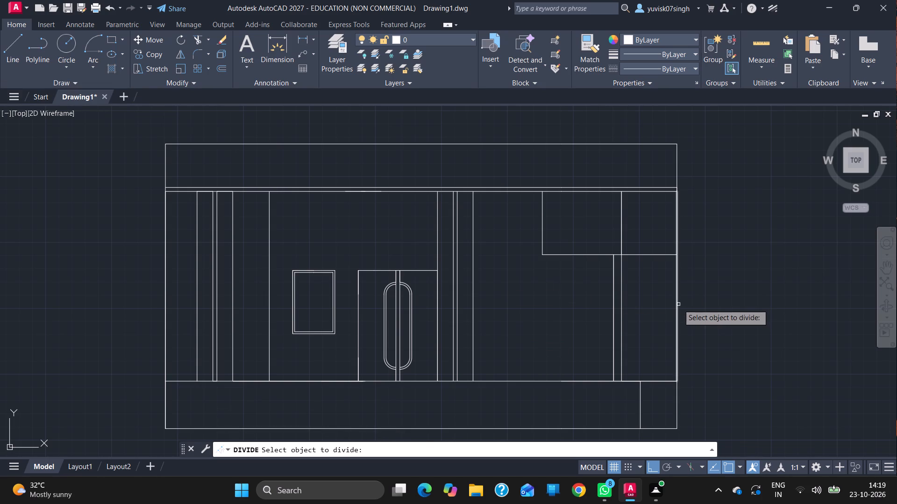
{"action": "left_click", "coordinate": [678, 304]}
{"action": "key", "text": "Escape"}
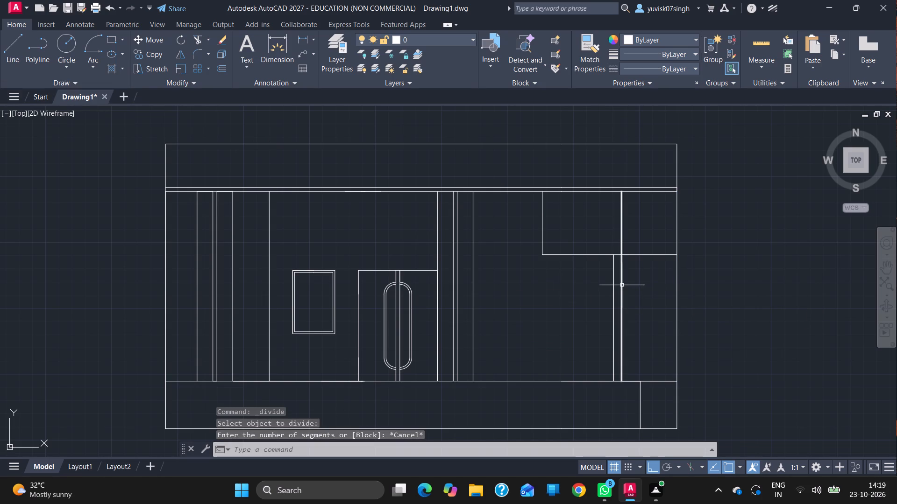
Draw a separate line along the outer edge from the horizontal line's end down to the ground line.
{"action": "left_click", "coordinate": [9, 41]}
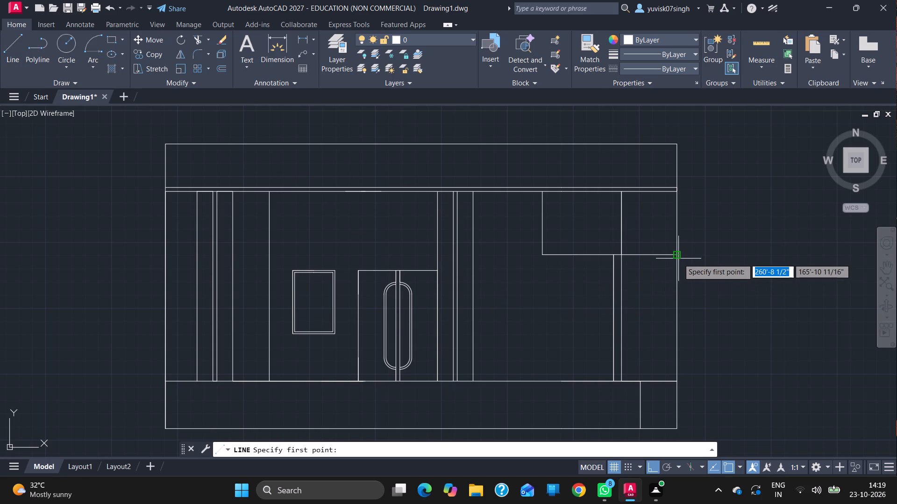
{"action": "left_click_drag", "start_coordinate": [678, 258], "coordinate": [677, 379]}
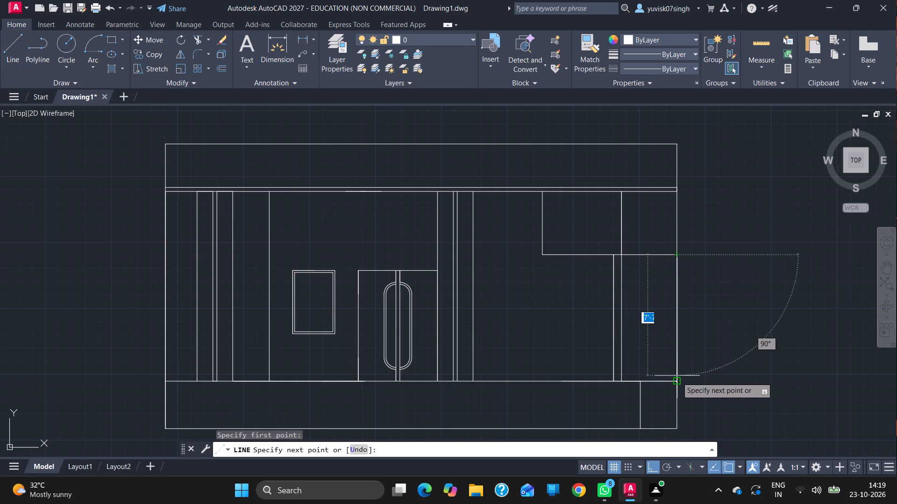
{"action": "left_click_drag", "start_coordinate": [677, 379], "coordinate": [677, 380]}
{"action": "left_click", "coordinate": [677, 380]}
{"action": "key", "text": "Escape"}
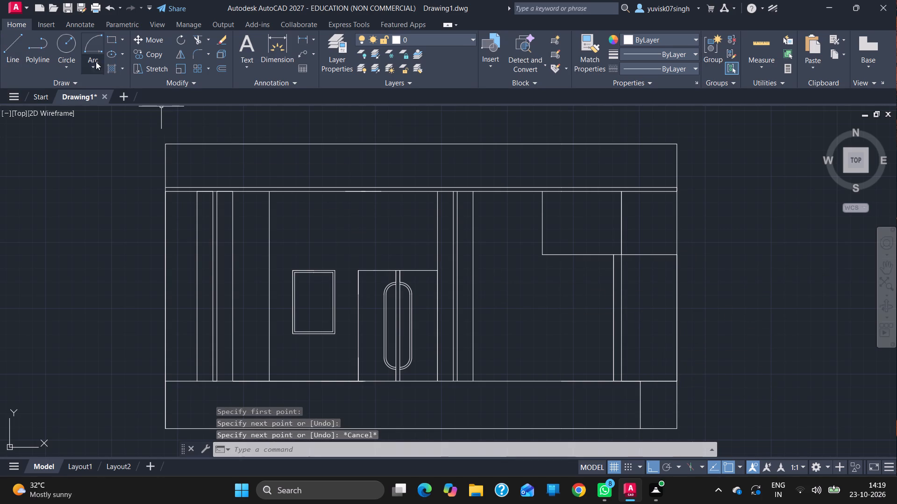
Divide the new outer edge line below the 4' drop into 12 segments.
{"action": "left_click", "coordinate": [70, 80]}
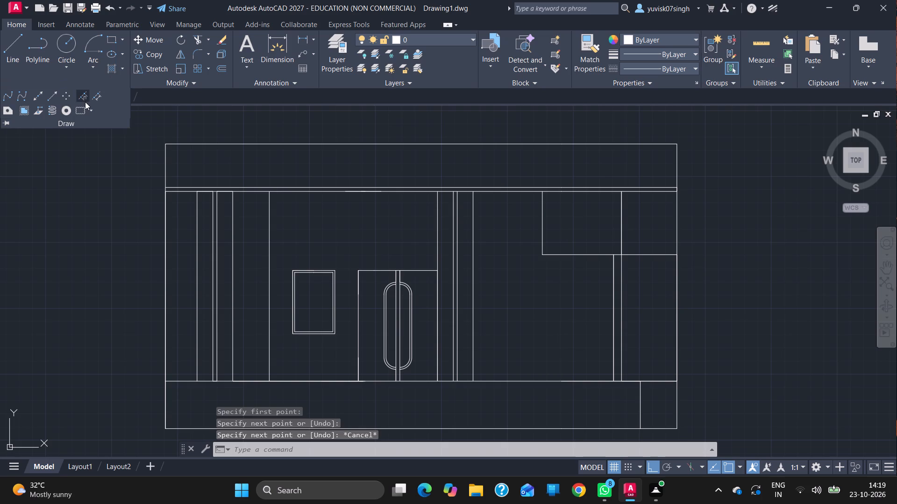
{"action": "left_click", "coordinate": [85, 102]}
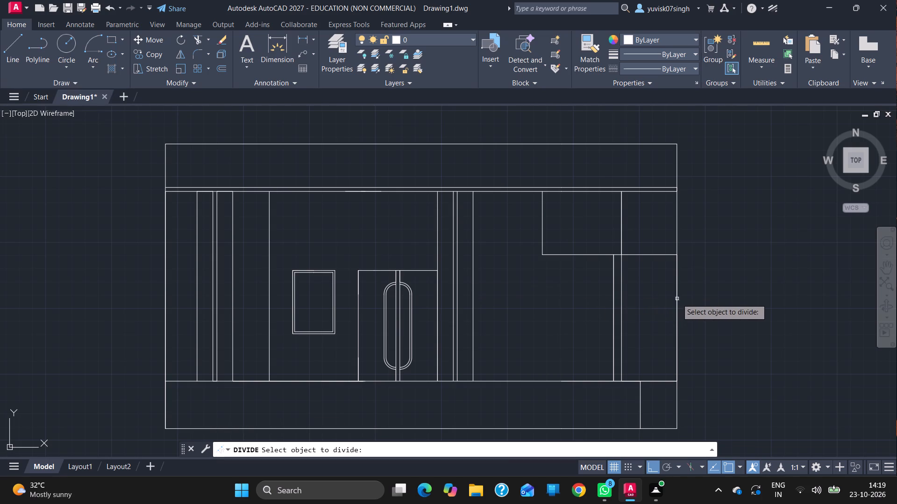
{"action": "left_click", "coordinate": [677, 299]}
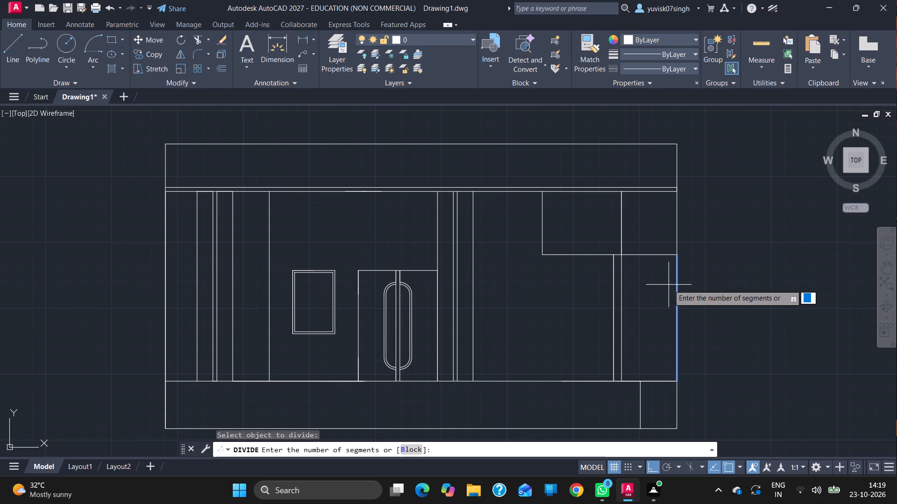
{"action": "type", "text": "12"}
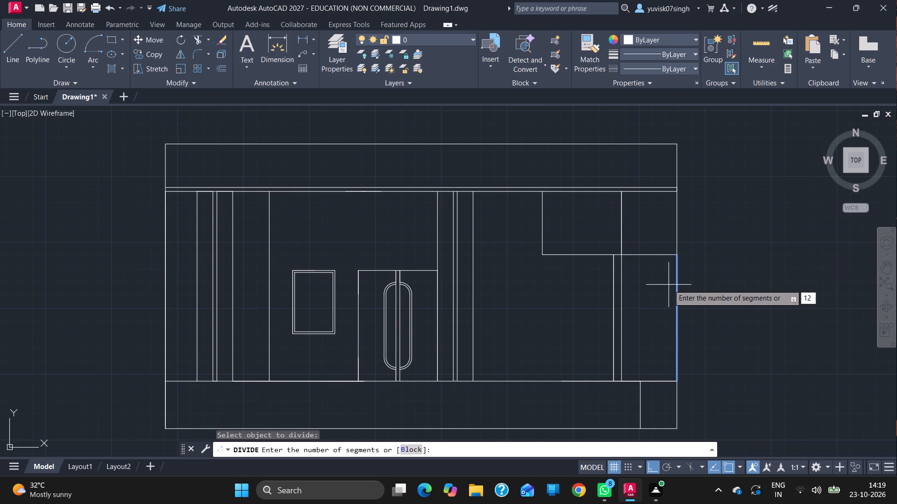
{"action": "key", "text": "Return"}
{"action": "key", "text": "Return"}
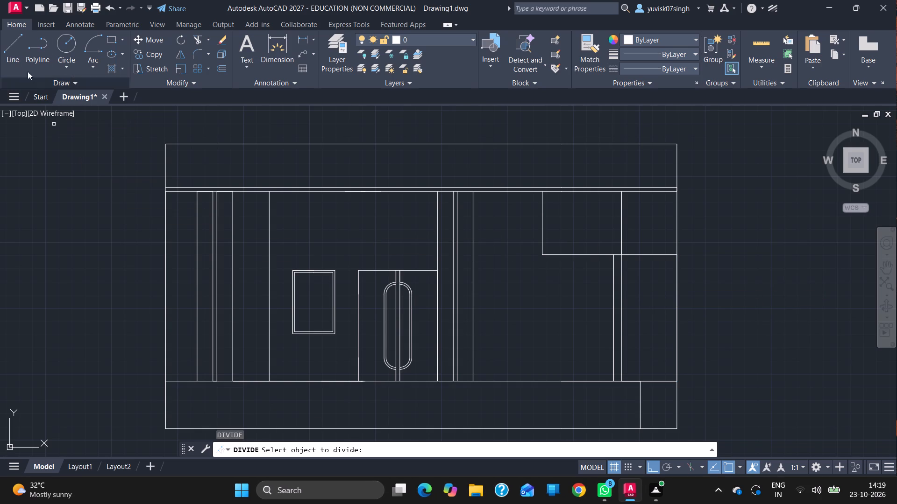
Draw the first three 3'6" horizontal lines below the 4' drop, from the outer edge's division points to the inner vertical line.
{"action": "left_click", "coordinate": [13, 46]}
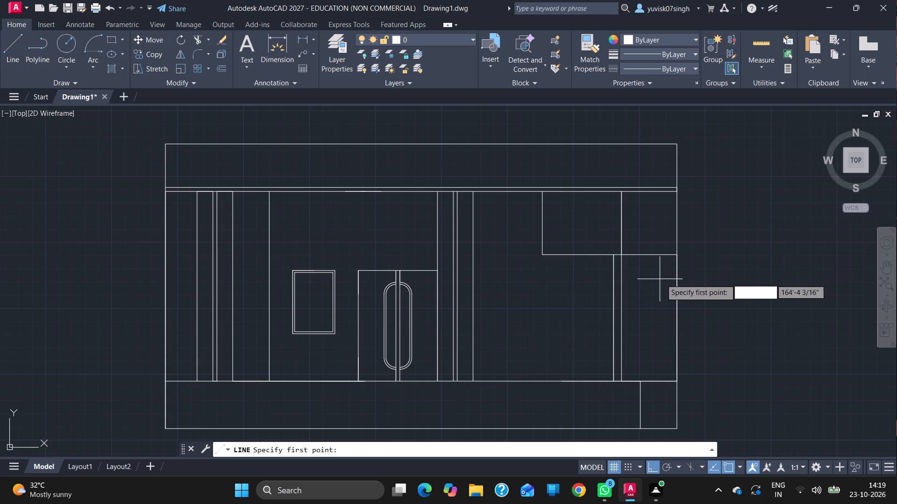
{"action": "left_click_drag", "start_coordinate": [674, 267], "coordinate": [621, 266]}
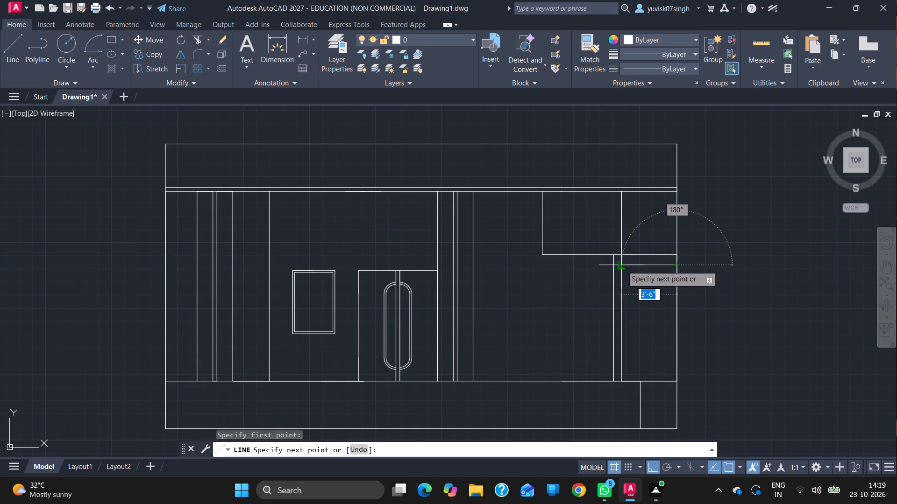
{"action": "left_click_drag", "start_coordinate": [621, 266], "coordinate": [619, 265]}
{"action": "left_click_drag", "start_coordinate": [619, 265], "coordinate": [676, 266]}
{"action": "left_click_drag", "start_coordinate": [676, 266], "coordinate": [676, 279]}
{"action": "left_click_drag", "start_coordinate": [676, 279], "coordinate": [621, 278]}
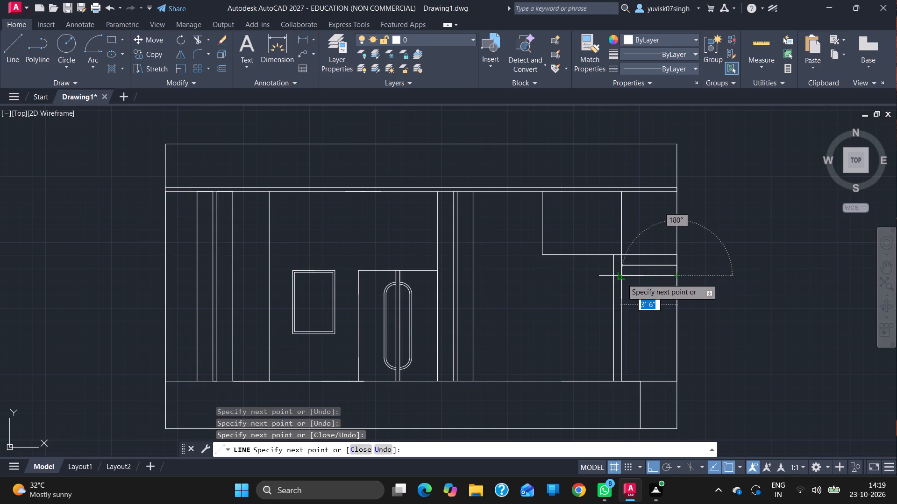
{"action": "left_click_drag", "start_coordinate": [621, 278], "coordinate": [621, 278]}
{"action": "left_click_drag", "start_coordinate": [621, 278], "coordinate": [677, 276]}
{"action": "left_click", "coordinate": [677, 276]}
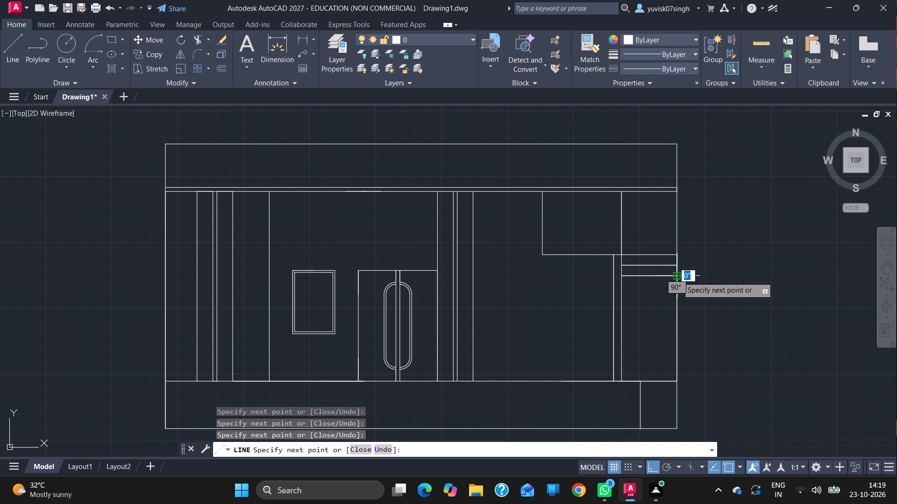
{"action": "left_click_drag", "start_coordinate": [676, 288], "coordinate": [616, 287]}
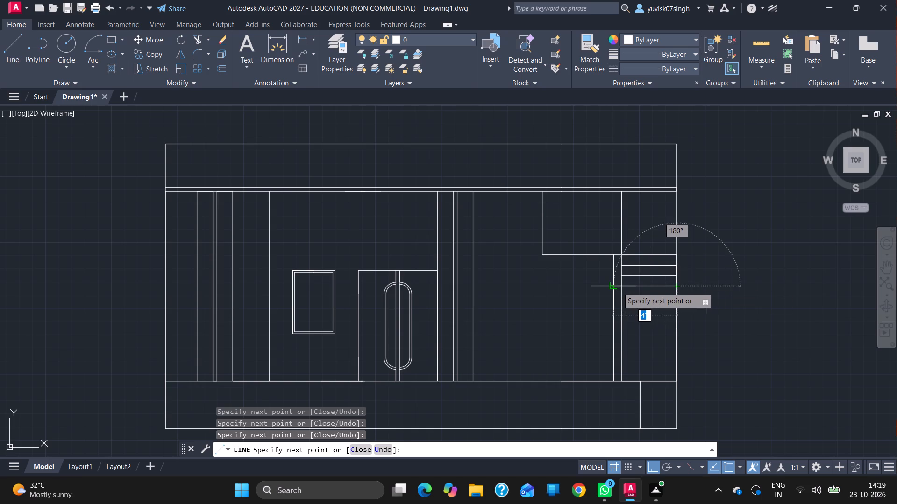
{"action": "left_click_drag", "start_coordinate": [621, 287], "coordinate": [669, 287]}
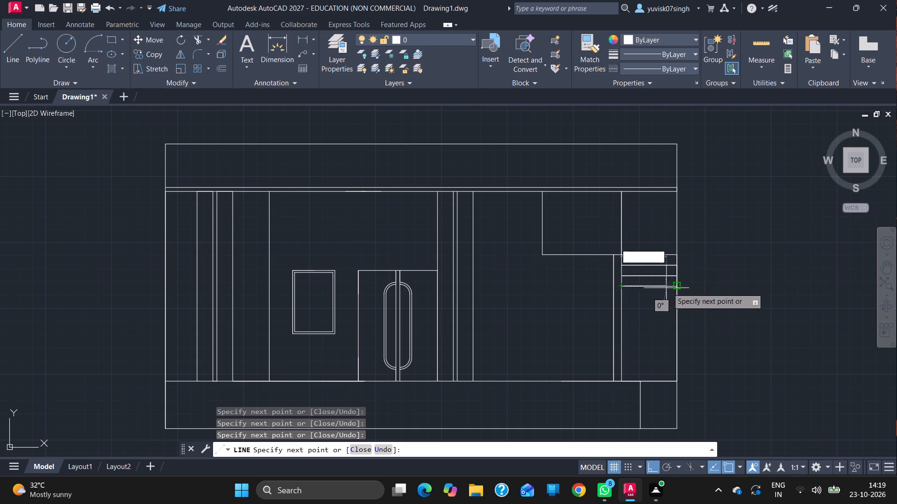
{"action": "left_click_drag", "start_coordinate": [669, 287], "coordinate": [671, 287]}
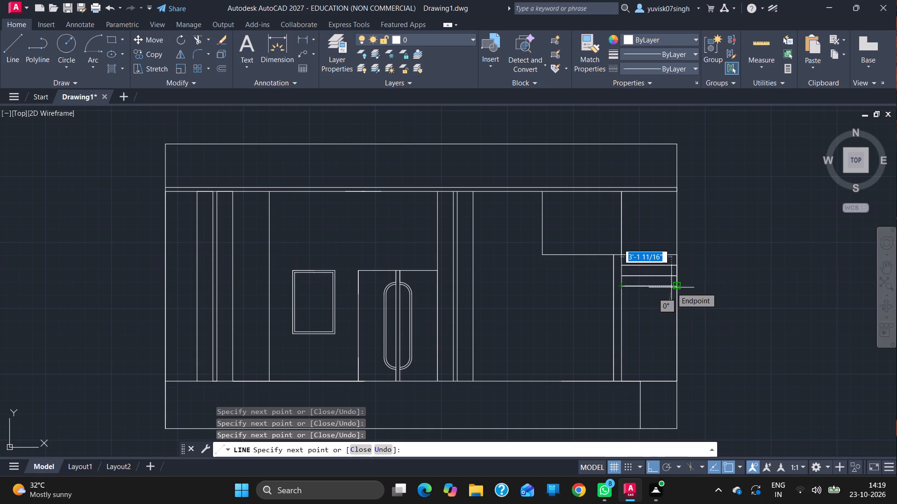
{"action": "left_click_drag", "start_coordinate": [671, 287], "coordinate": [677, 288]}
Continue with the fourth to sixth horizontal lines at the following division points, each 3'6" across to the inner vertical line.
{"action": "left_click_drag", "start_coordinate": [677, 288], "coordinate": [677, 300]}
{"action": "left_click_drag", "start_coordinate": [677, 300], "coordinate": [624, 300]}
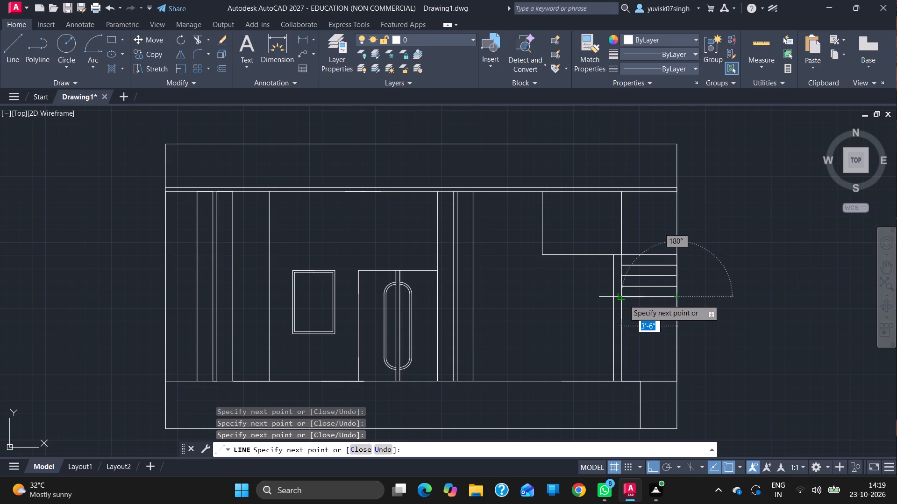
{"action": "left_click_drag", "start_coordinate": [624, 300], "coordinate": [676, 298]}
{"action": "left_click_drag", "start_coordinate": [676, 298], "coordinate": [676, 308]}
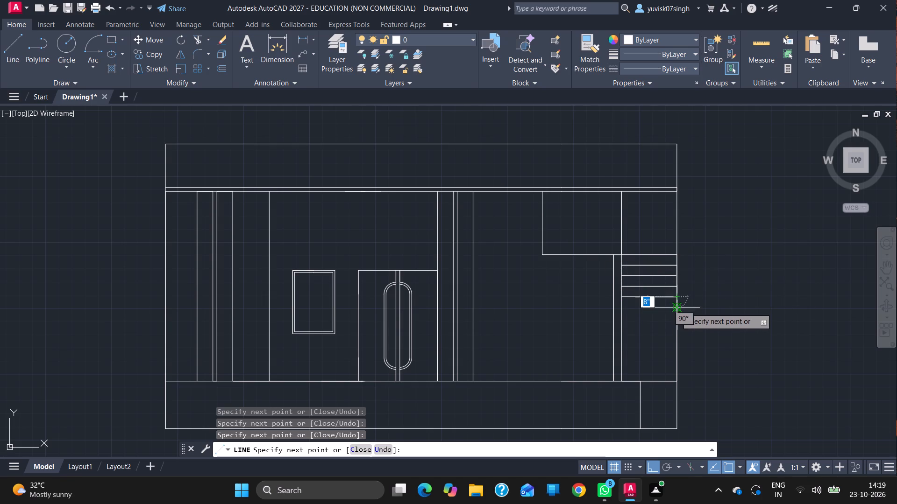
{"action": "left_click_drag", "start_coordinate": [676, 308], "coordinate": [676, 308]}
{"action": "left_click_drag", "start_coordinate": [676, 308], "coordinate": [623, 309]}
{"action": "left_click_drag", "start_coordinate": [623, 309], "coordinate": [675, 308]}
{"action": "left_click_drag", "start_coordinate": [675, 308], "coordinate": [675, 316]}
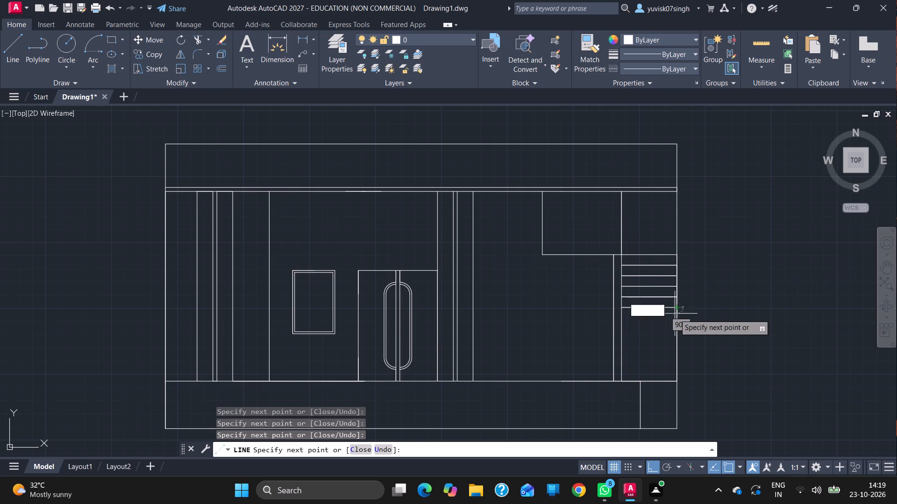
{"action": "left_click_drag", "start_coordinate": [675, 316], "coordinate": [674, 321]}
{"action": "left_click_drag", "start_coordinate": [674, 321], "coordinate": [621, 320]}
{"action": "left_click_drag", "start_coordinate": [621, 320], "coordinate": [676, 319]}
Continue with the seventh to ninth horizontal lines at the following division points, each 3'6" across to the inner vertical line.
{"action": "left_click_drag", "start_coordinate": [676, 319], "coordinate": [677, 328]}
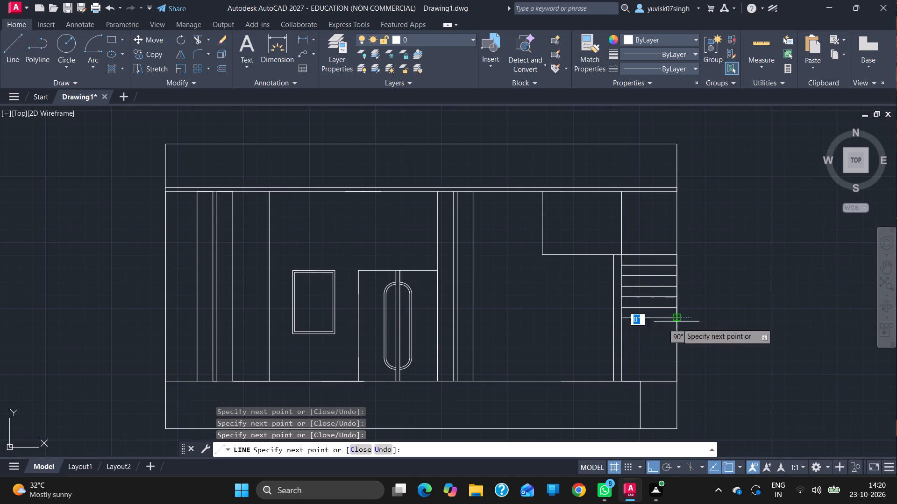
{"action": "left_click_drag", "start_coordinate": [677, 328], "coordinate": [678, 332]}
{"action": "double_click", "coordinate": [678, 332]}
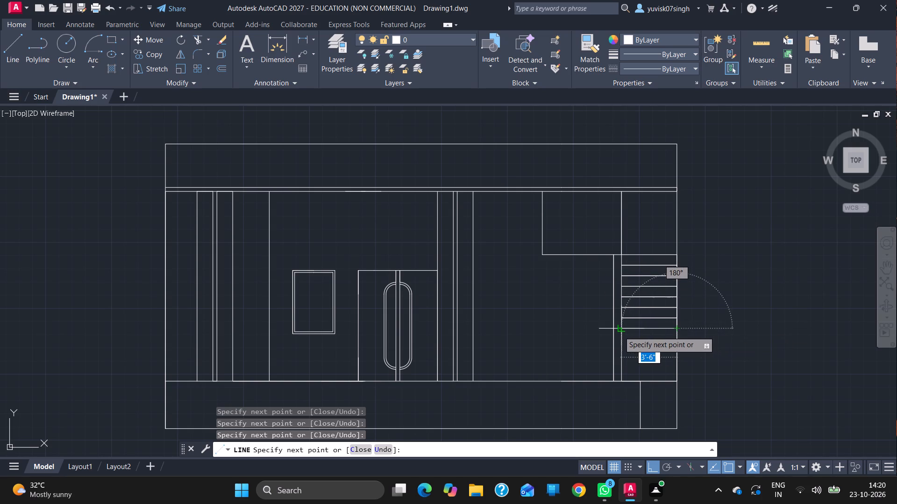
{"action": "left_click_drag", "start_coordinate": [619, 331], "coordinate": [675, 329]}
{"action": "left_click_drag", "start_coordinate": [675, 329], "coordinate": [676, 337]}
{"action": "left_click_drag", "start_coordinate": [676, 337], "coordinate": [640, 336]}
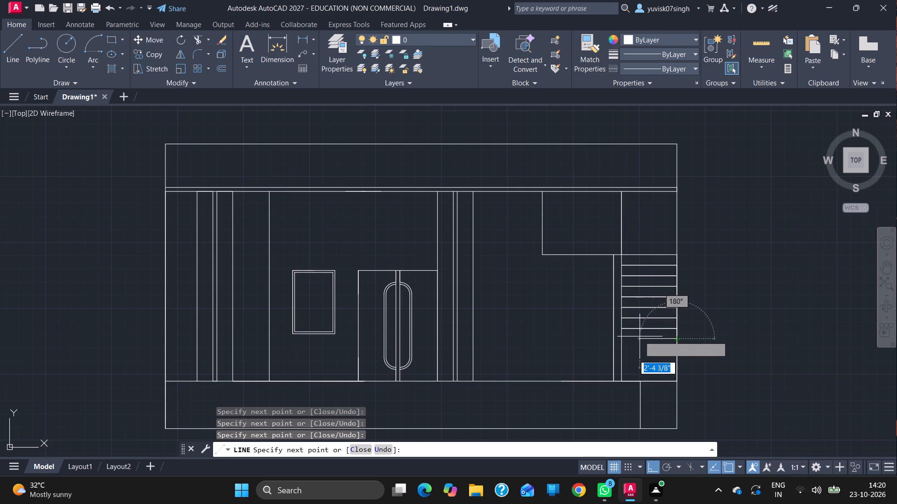
{"action": "left_click_drag", "start_coordinate": [640, 336], "coordinate": [623, 337]}
{"action": "left_click_drag", "start_coordinate": [623, 337], "coordinate": [677, 337]}
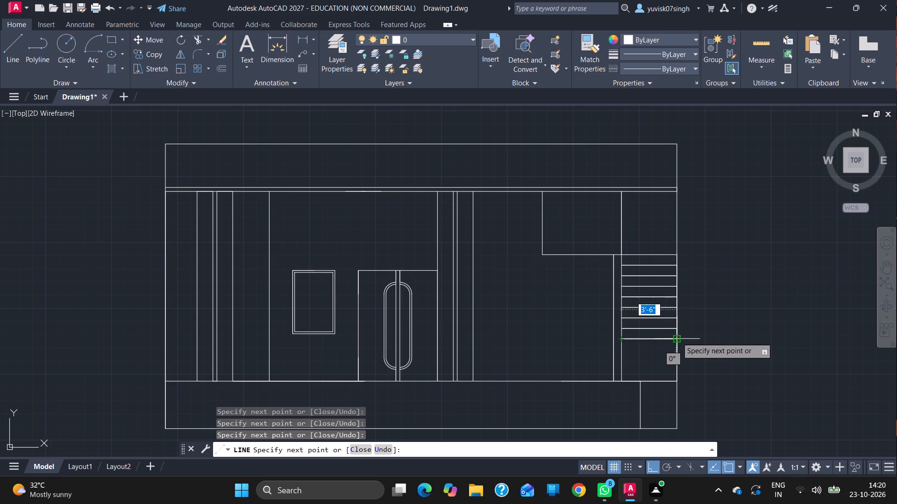
{"action": "left_click_drag", "start_coordinate": [677, 337], "coordinate": [676, 348]}
{"action": "left_click_drag", "start_coordinate": [676, 348], "coordinate": [617, 348]}
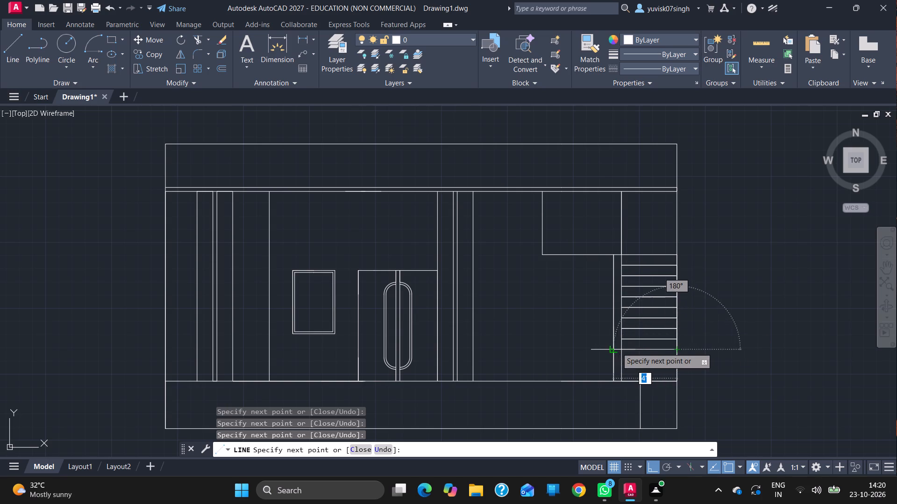
{"action": "left_click_drag", "start_coordinate": [617, 348], "coordinate": [617, 348]}
{"action": "left_click_drag", "start_coordinate": [623, 349], "coordinate": [664, 350]}
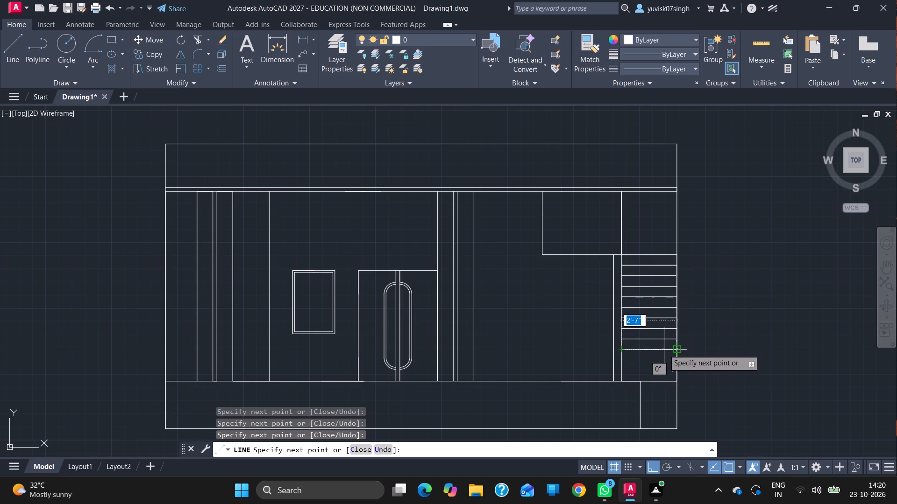
{"action": "left_click_drag", "start_coordinate": [664, 350], "coordinate": [675, 350]}
Draw the last two 3'6" horizontal lines at the remaining division points above the ground line.
{"action": "left_click_drag", "start_coordinate": [675, 350], "coordinate": [675, 358]}
{"action": "left_click_drag", "start_coordinate": [675, 358], "coordinate": [623, 359]}
{"action": "left_click_drag", "start_coordinate": [623, 359], "coordinate": [681, 362]}
{"action": "left_click_drag", "start_coordinate": [680, 361], "coordinate": [679, 370]}
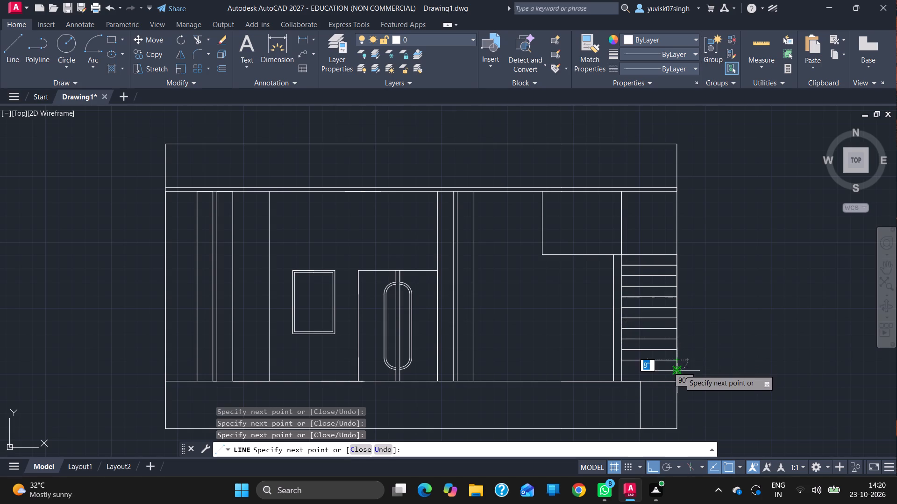
{"action": "left_click_drag", "start_coordinate": [679, 370], "coordinate": [621, 368]}
{"action": "left_click", "coordinate": [621, 368]}
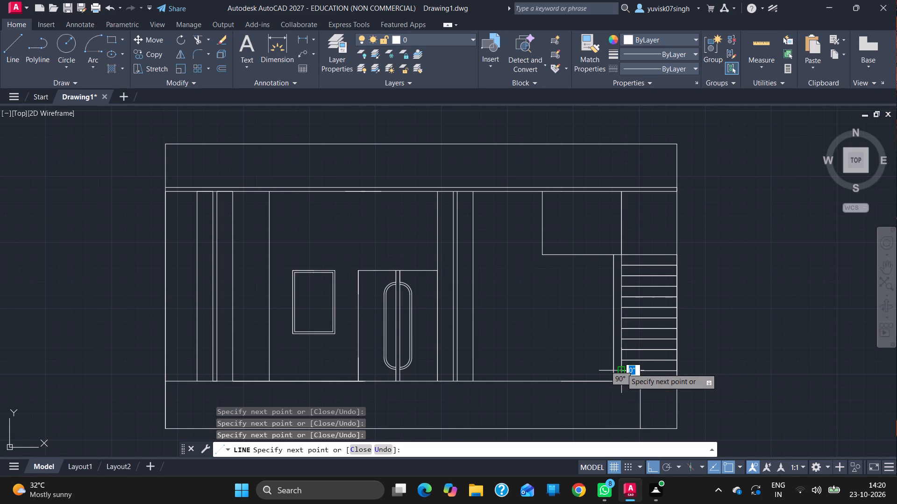
{"action": "key", "text": "Escape"}
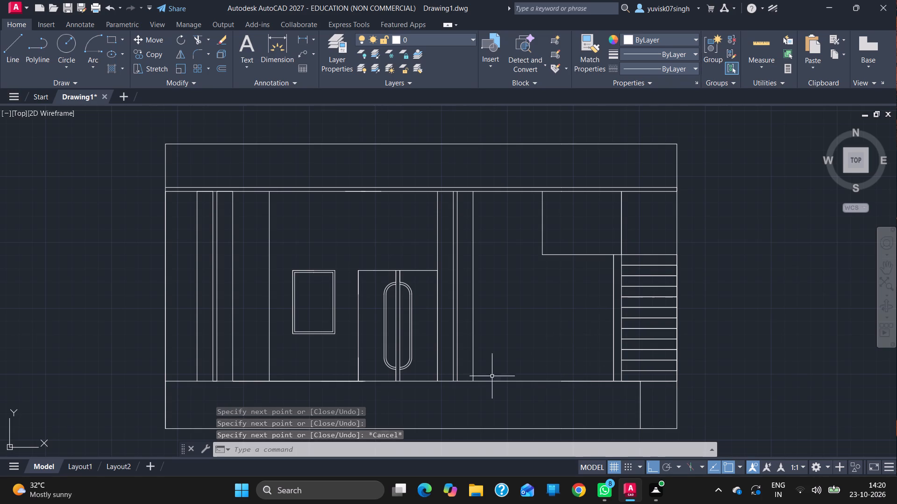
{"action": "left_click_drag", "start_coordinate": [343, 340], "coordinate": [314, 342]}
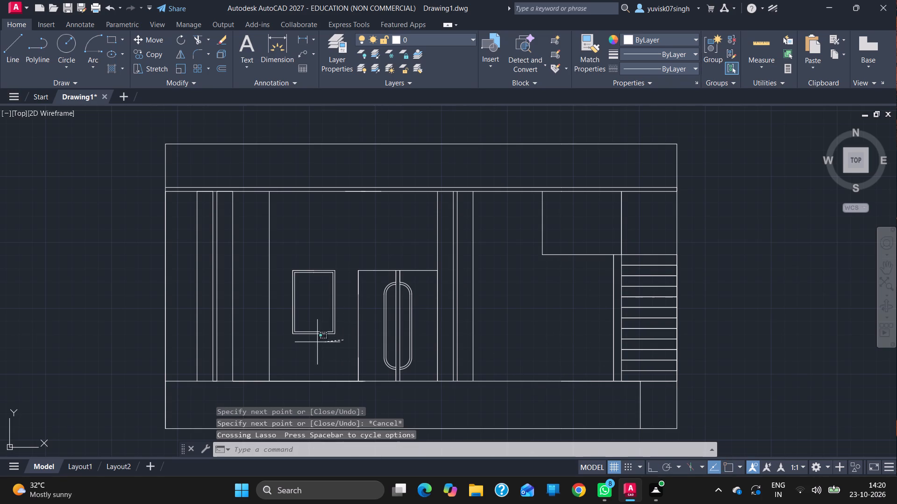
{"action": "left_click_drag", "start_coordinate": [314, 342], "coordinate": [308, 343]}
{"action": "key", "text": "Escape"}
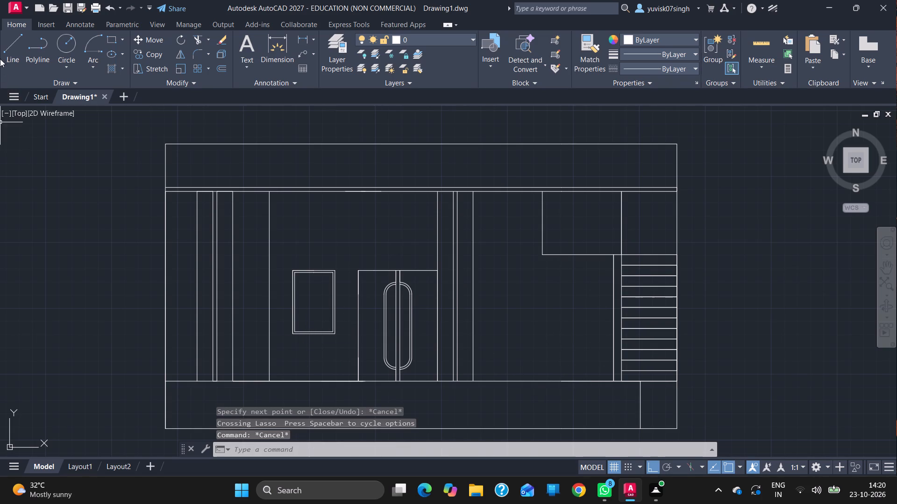
Draw a line from the door head 2'3" across the column, then outline a 2' wide by 4' high window against the column's far edge.
{"action": "left_click", "coordinate": [11, 56]}
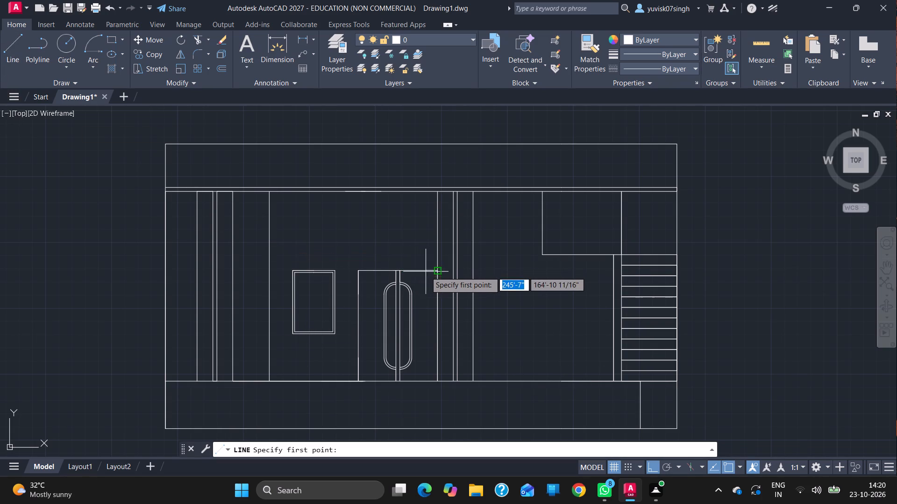
{"action": "left_click_drag", "start_coordinate": [436, 272], "coordinate": [471, 273]}
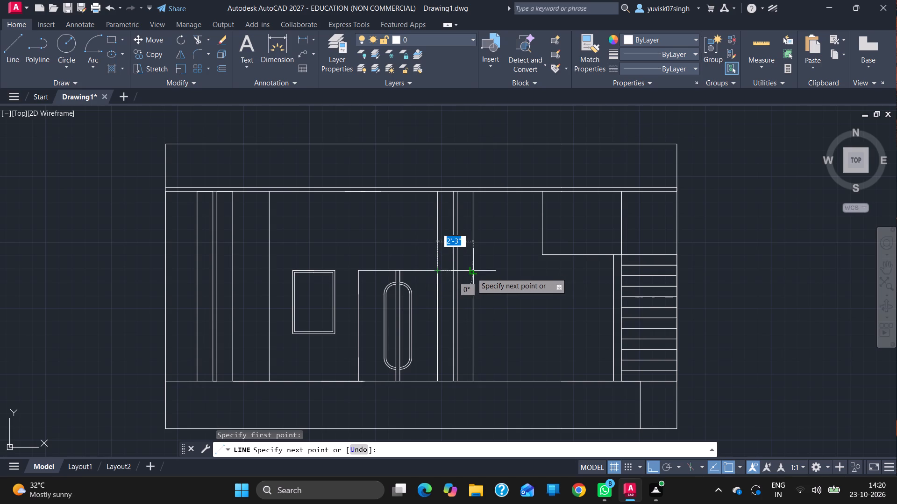
{"action": "left_click_drag", "start_coordinate": [471, 273], "coordinate": [506, 272]}
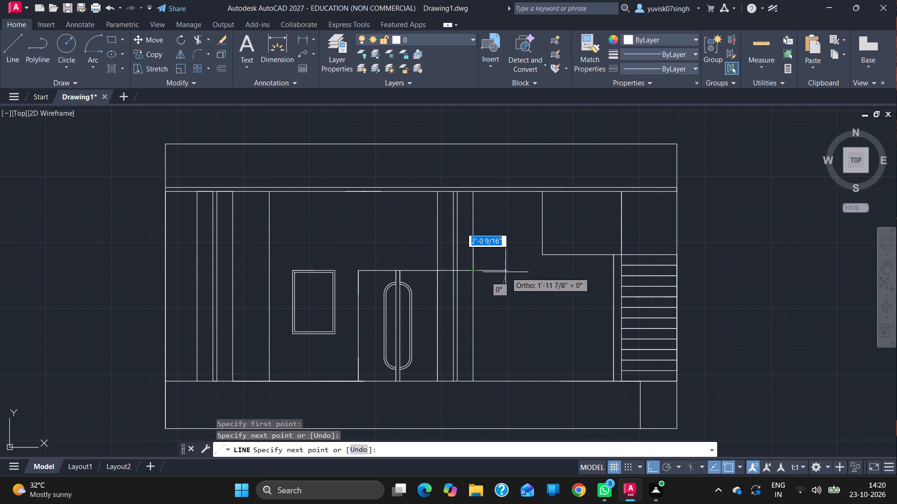
{"action": "left_click_drag", "start_coordinate": [506, 272], "coordinate": [507, 272]}
{"action": "type", "text": "2'"}
{"action": "key", "text": "Return"}
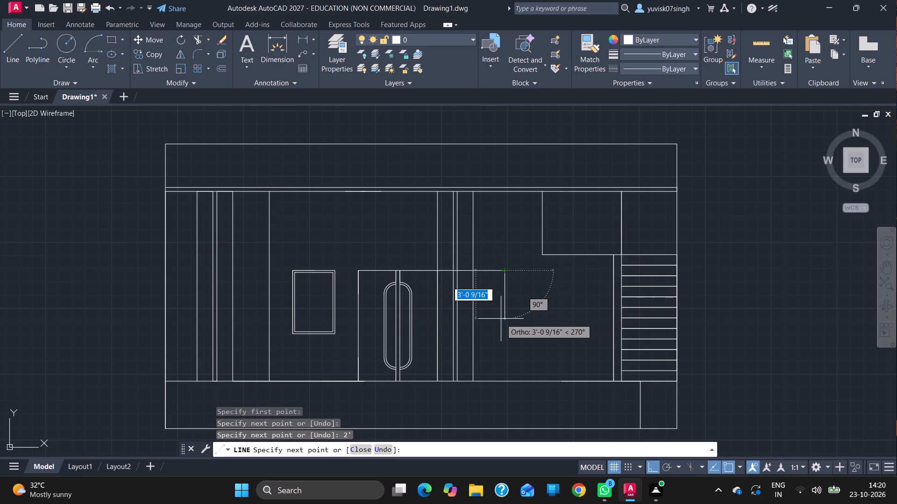
{"action": "type", "text": "4'"}
{"action": "key", "text": "Return"}
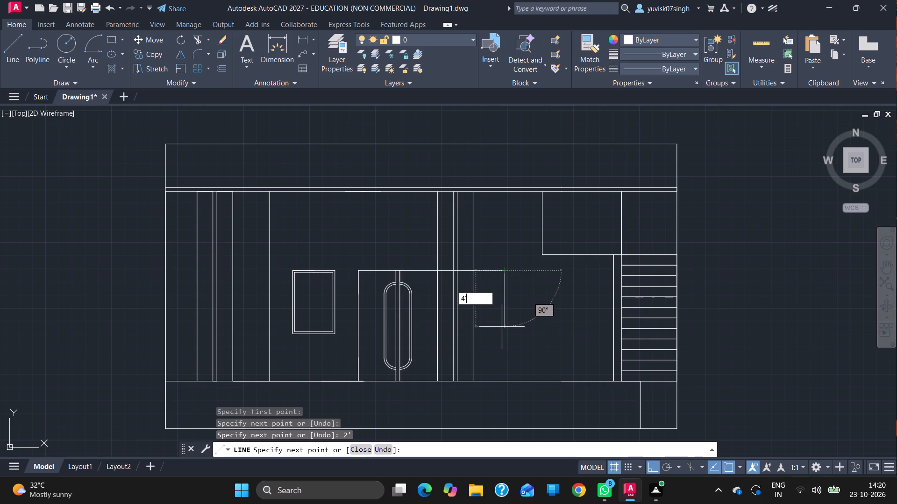
{"action": "left_click", "coordinate": [476, 336]}
{"action": "key", "text": "Escape"}
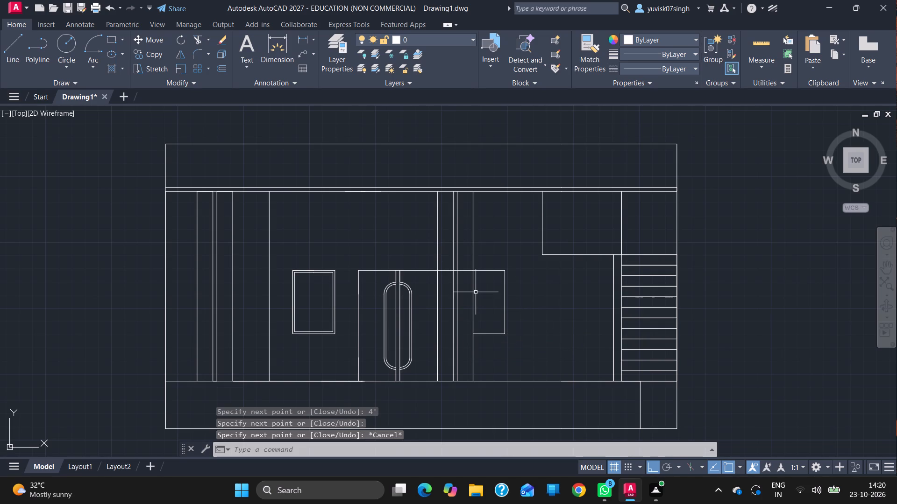
Offset the new window's top, outer side and bottom edges 1 1/2" inward to form its frame.
{"action": "key", "text": "o"}
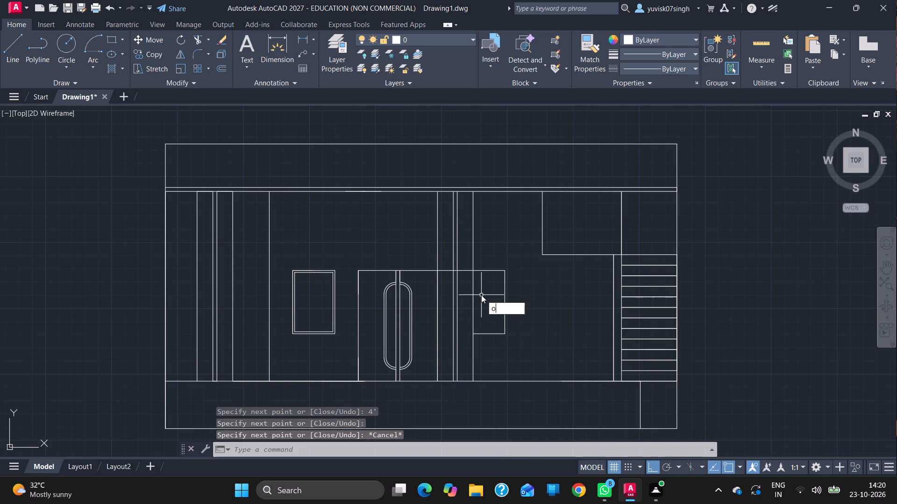
{"action": "key", "text": "Return"}
{"action": "key", "text": "Return"}
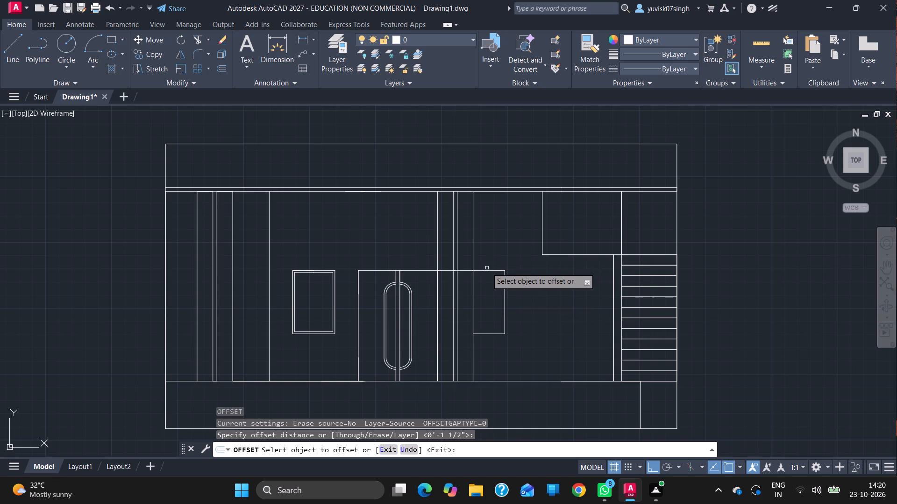
{"action": "left_click_drag", "start_coordinate": [483, 271], "coordinate": [485, 283]}
{"action": "left_click_drag", "start_coordinate": [485, 283], "coordinate": [503, 284]}
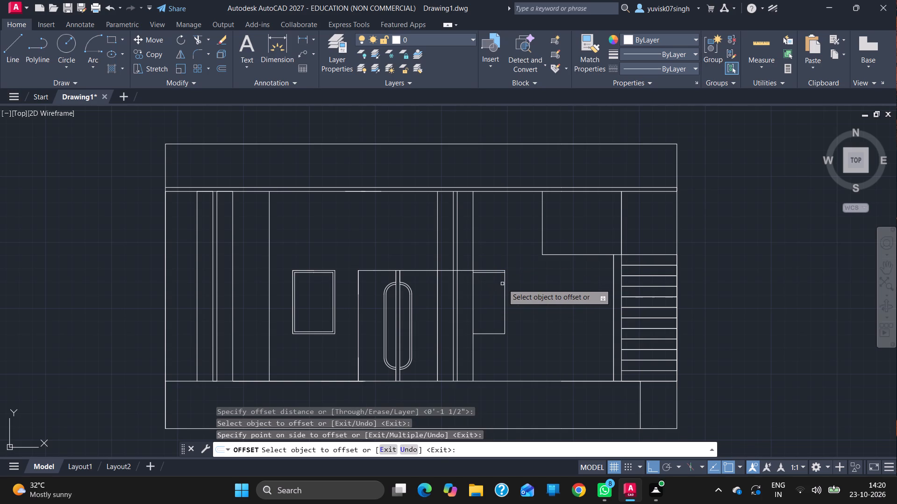
{"action": "left_click_drag", "start_coordinate": [503, 284], "coordinate": [504, 287]}
{"action": "left_click", "coordinate": [504, 287]}
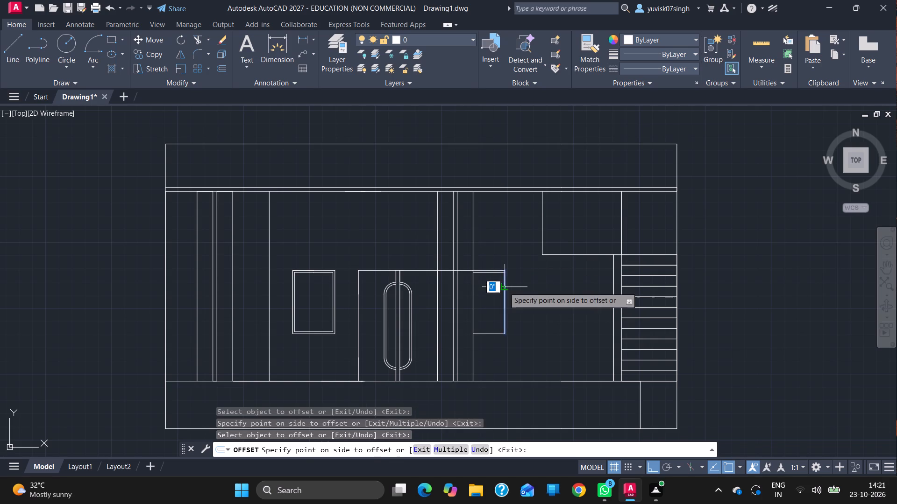
{"action": "left_click", "coordinate": [489, 293]}
{"action": "left_click_drag", "start_coordinate": [487, 334], "coordinate": [486, 321]}
{"action": "left_click", "coordinate": [486, 321]}
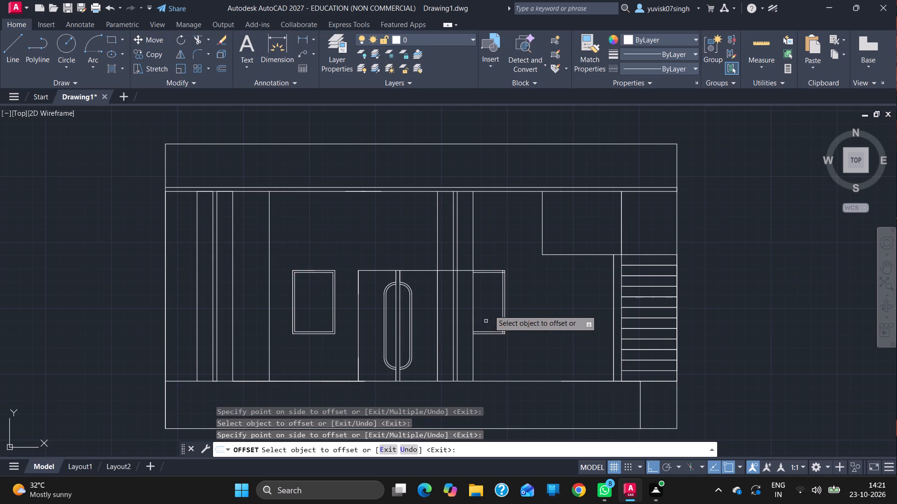
{"action": "scroll", "coordinate": [507, 256], "scroll_direction": "up", "scroll_amount": 3, "text": "ctrl"}
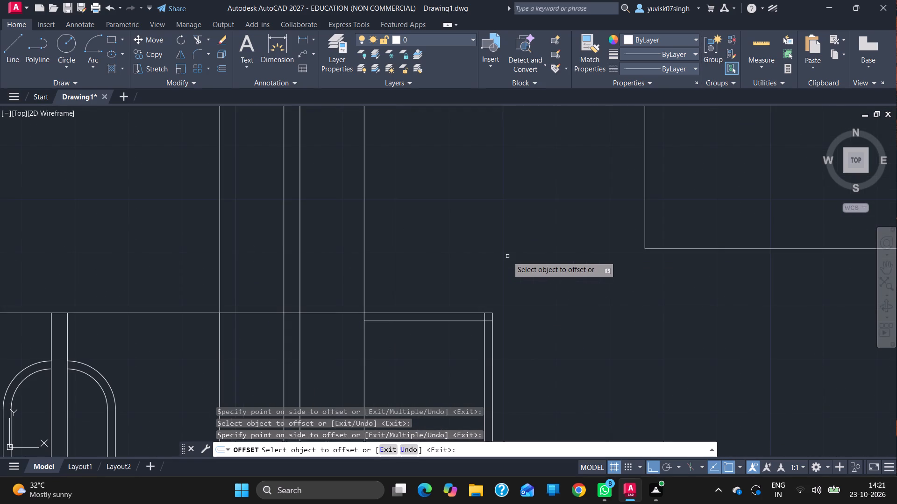
{"action": "key", "text": "Escape"}
Trim the overlapping line ends at the upper and lower outer corners of the new window's inner frame.
{"action": "type", "text": "tr"}
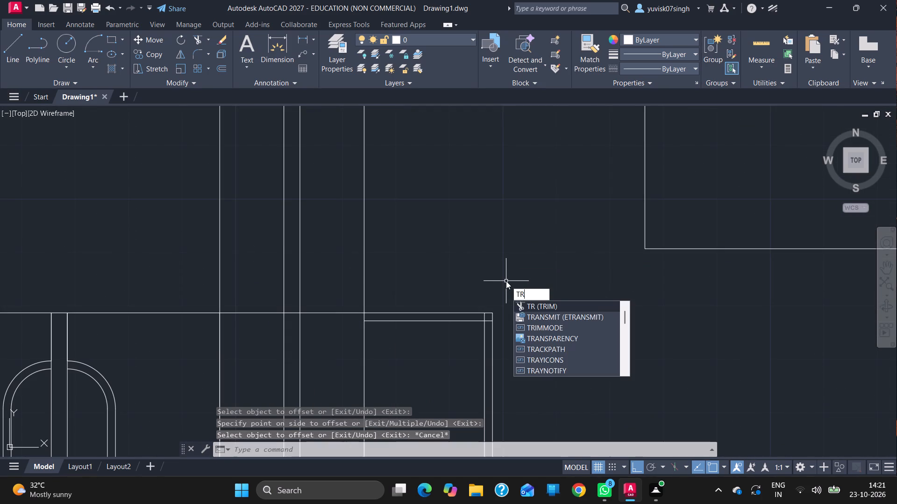
{"action": "key", "text": "Return"}
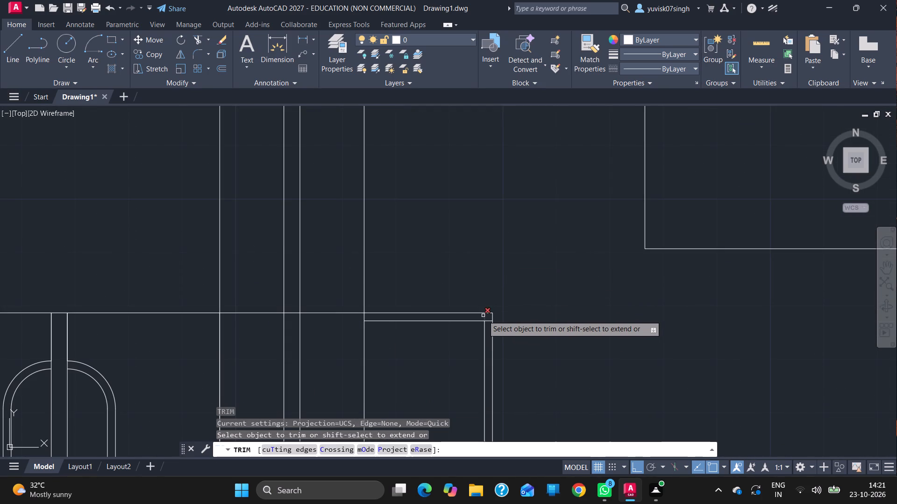
{"action": "left_click", "coordinate": [483, 315]}
{"action": "left_click", "coordinate": [488, 321]}
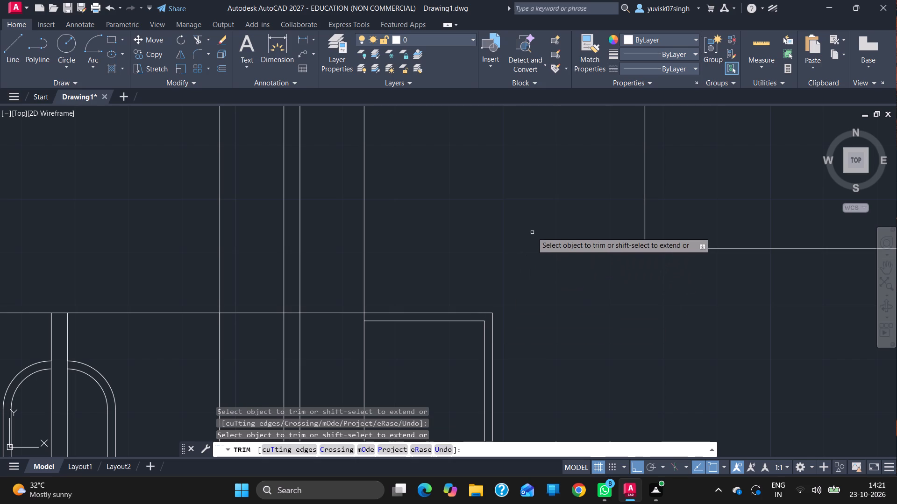
{"action": "scroll", "coordinate": [532, 232], "scroll_direction": "down", "scroll_amount": 3, "text": "ctrl"}
{"action": "scroll", "coordinate": [497, 305], "scroll_direction": "up", "scroll_amount": 3, "text": "ctrl"}
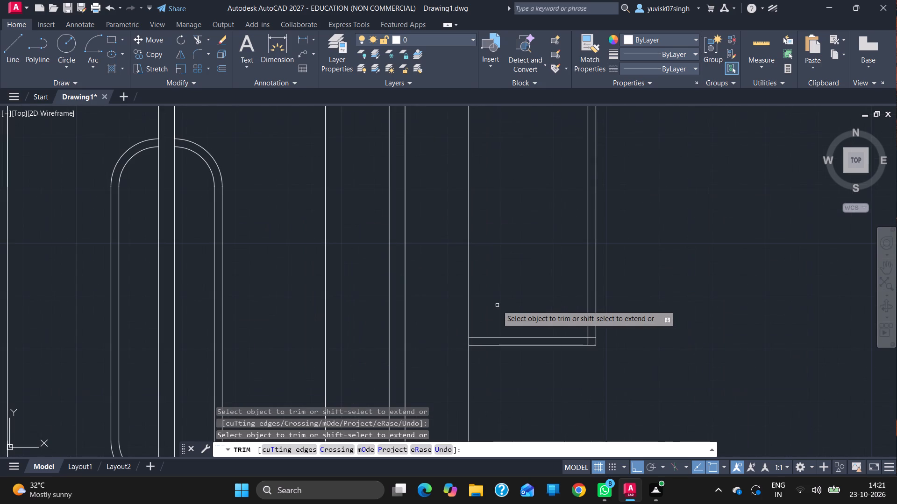
{"action": "left_click", "coordinate": [586, 341]}
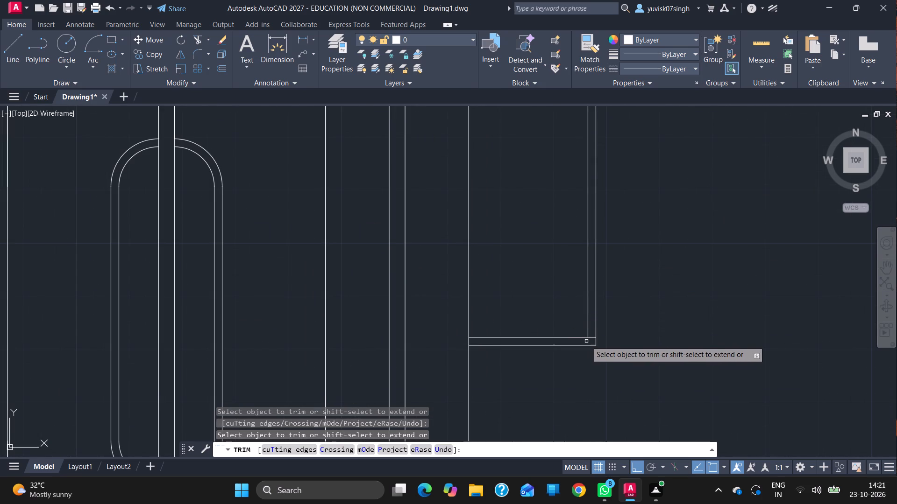
{"action": "left_click", "coordinate": [593, 338]}
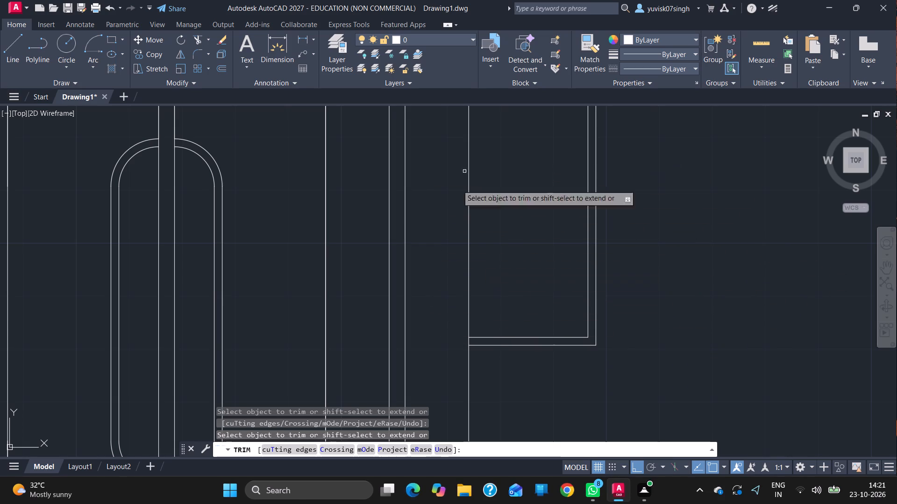
Trim away the door head line where it crosses the column between the door and the new window.
{"action": "scroll", "coordinate": [505, 213], "scroll_direction": "down", "scroll_amount": 2, "text": "ctrl"}
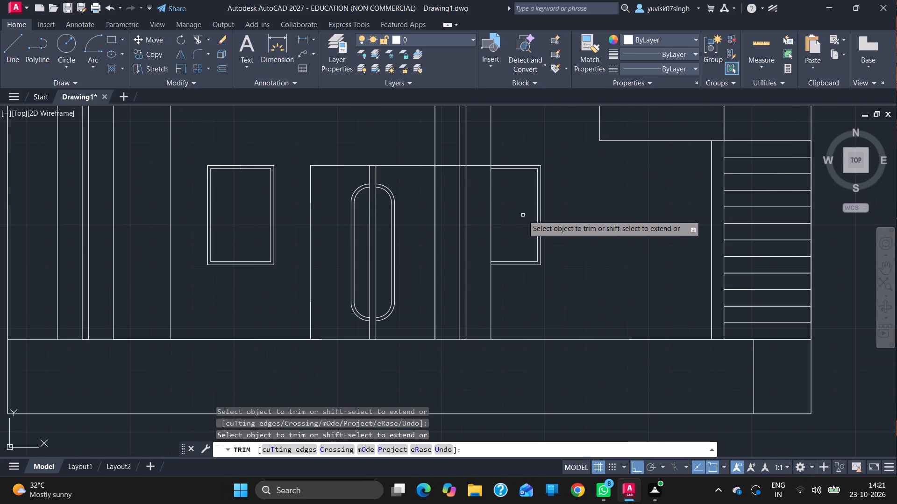
{"action": "scroll", "coordinate": [523, 215], "scroll_direction": "down", "scroll_amount": 1, "text": "ctrl"}
{"action": "scroll", "coordinate": [523, 215], "scroll_direction": "left", "scroll_amount": 1}
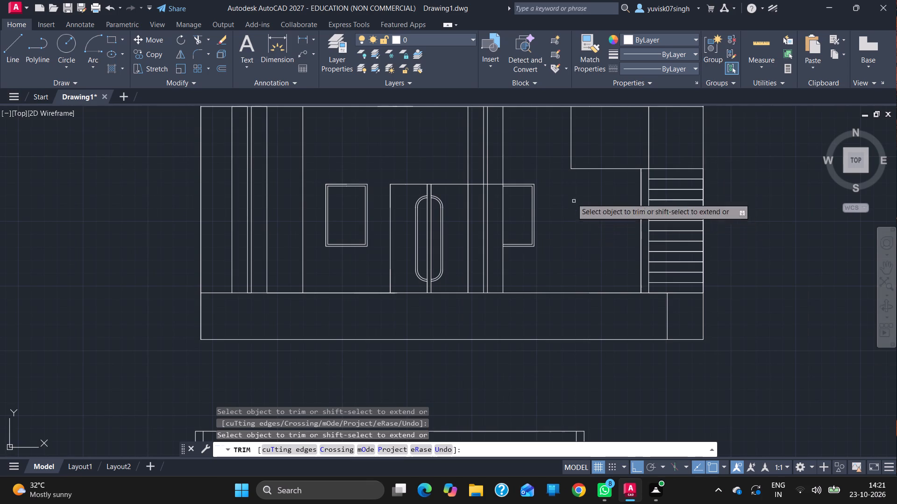
{"action": "left_click", "coordinate": [492, 184]}
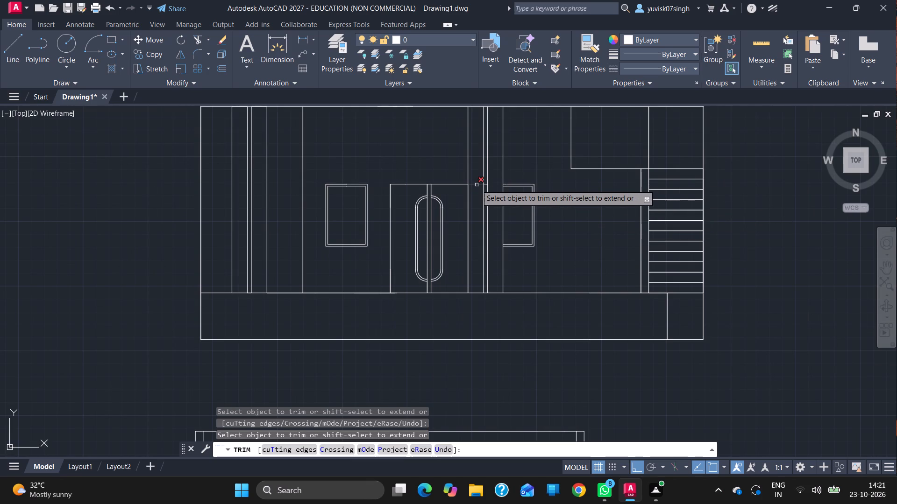
{"action": "left_click", "coordinate": [477, 185]}
{"action": "left_click_drag", "start_coordinate": [485, 185], "coordinate": [498, 197]}
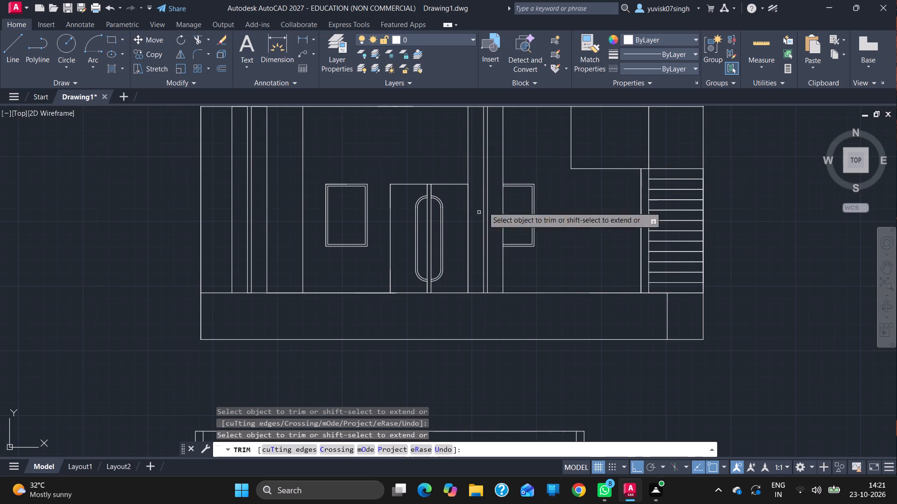
{"action": "left_click_drag", "start_coordinate": [498, 197], "coordinate": [366, 266]}
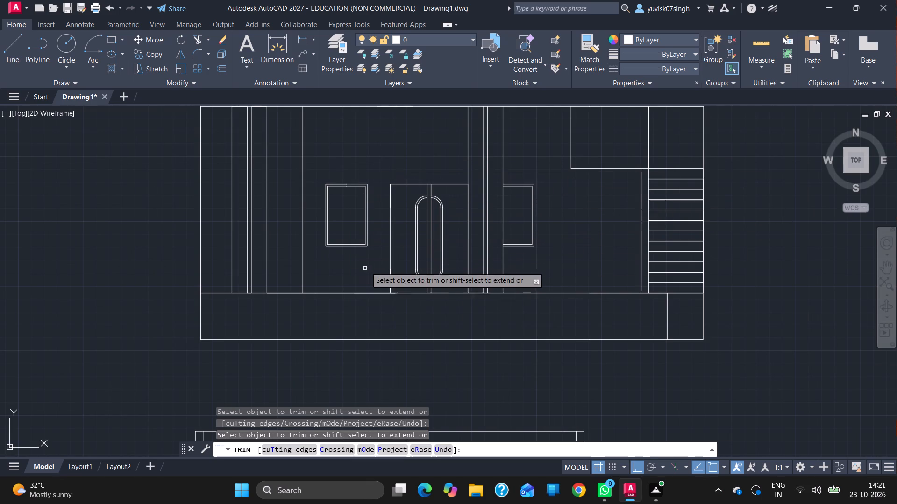
{"action": "left_click_drag", "start_coordinate": [366, 266], "coordinate": [434, 223]}
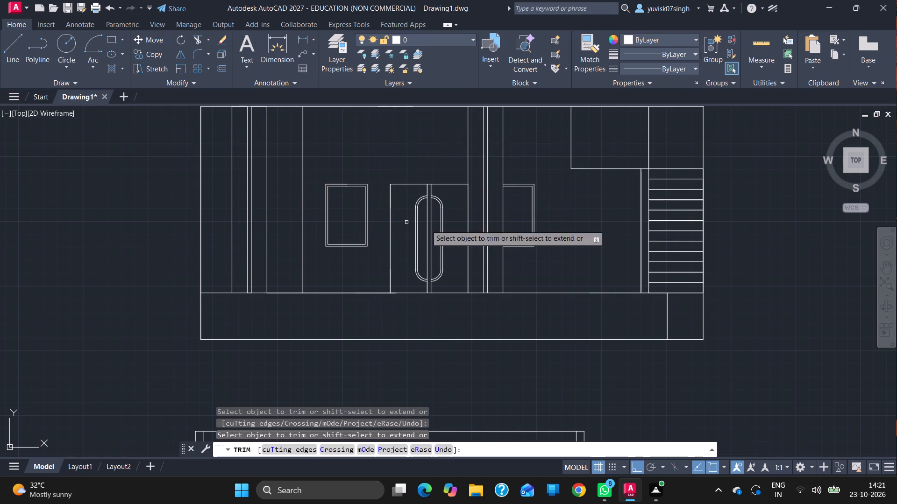
{"action": "left_click_drag", "start_coordinate": [434, 223], "coordinate": [396, 266]}
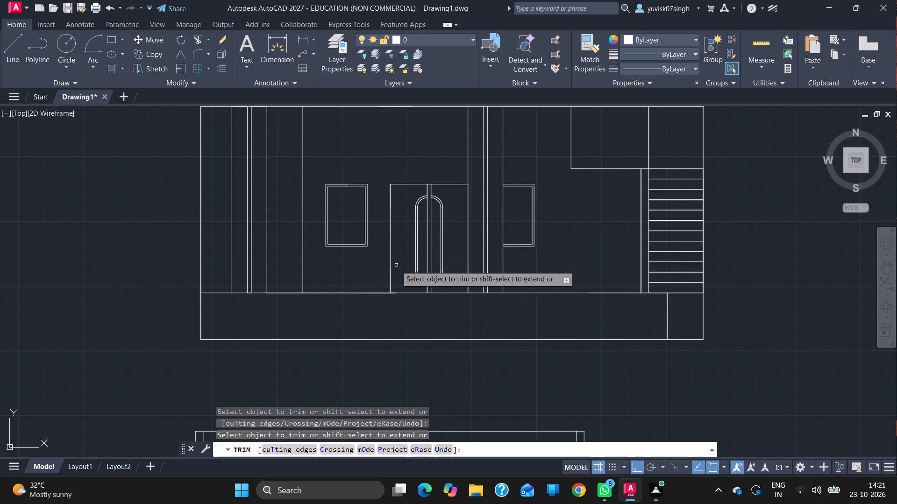
{"action": "left_click_drag", "start_coordinate": [396, 266], "coordinate": [370, 155]}
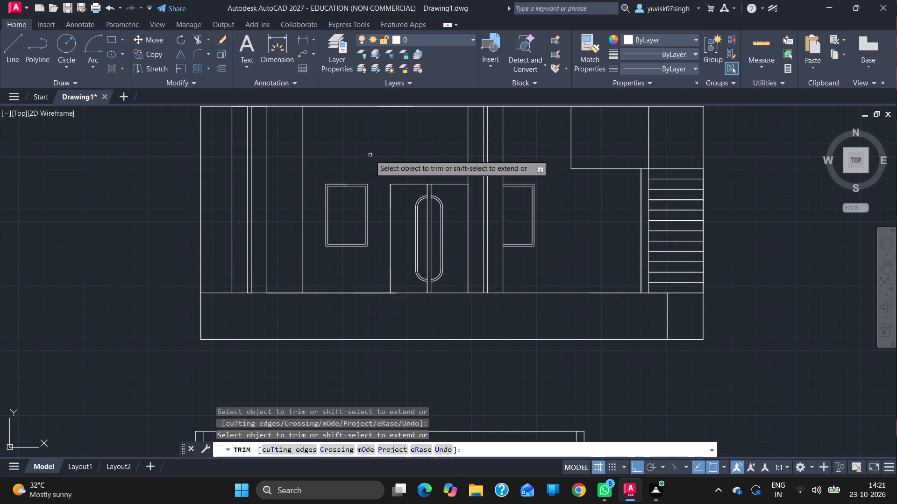
{"action": "scroll", "coordinate": [370, 155], "scroll_direction": "down", "scroll_amount": 1, "text": "ctrl"}
{"action": "key", "text": "Escape"}
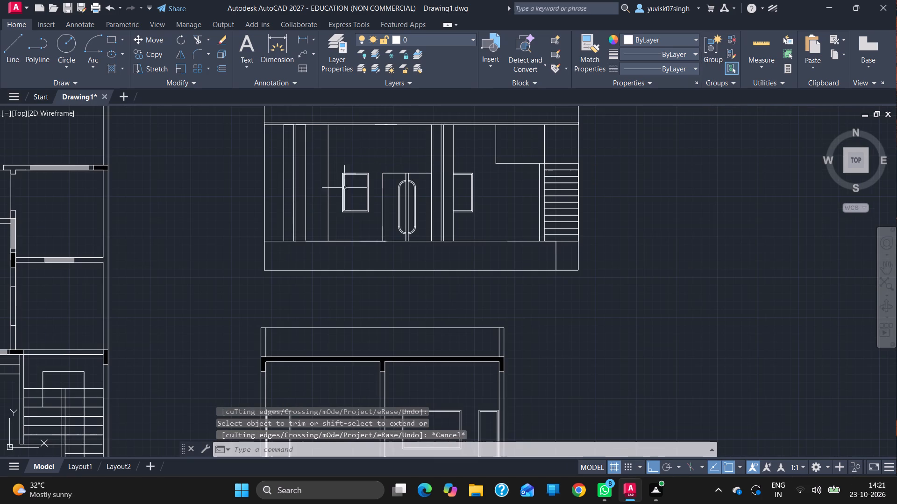
Hatch the two vertical strips of each of the two columns with the ANSI31 pattern in ByLayer colour.
{"action": "key", "text": "h"}
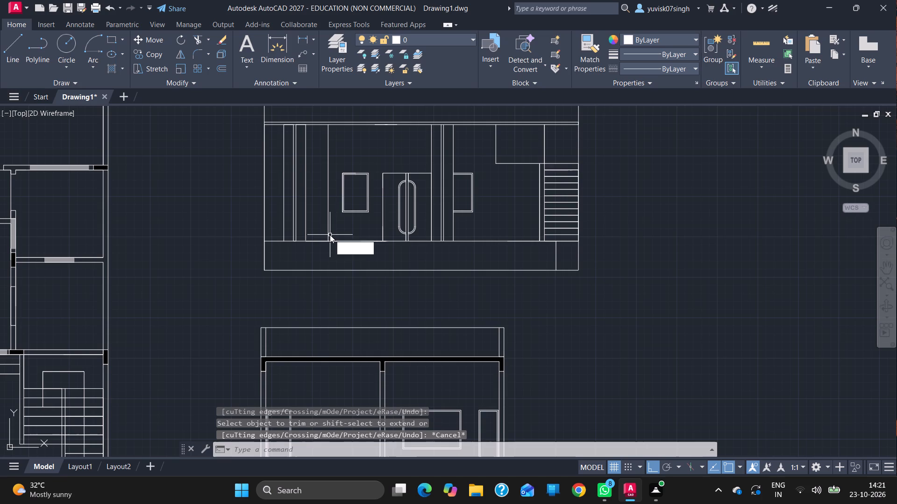
{"action": "key", "text": "Return"}
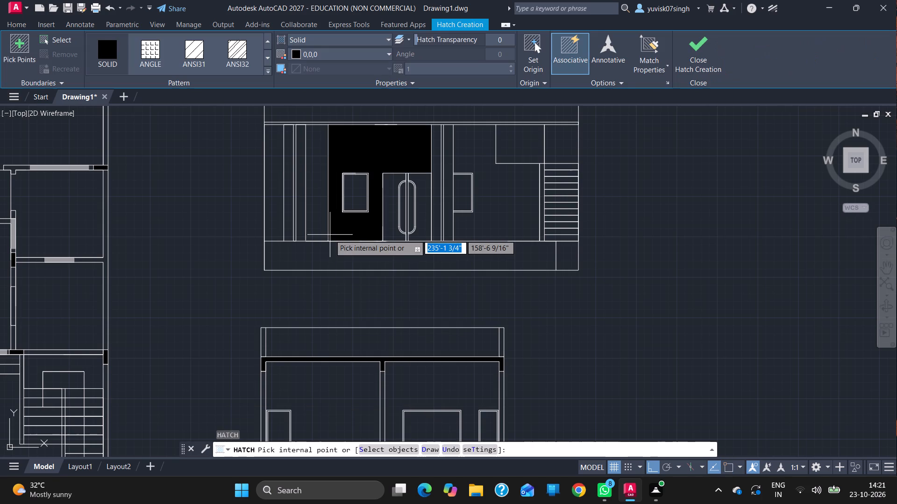
{"action": "left_click", "coordinate": [265, 58]}
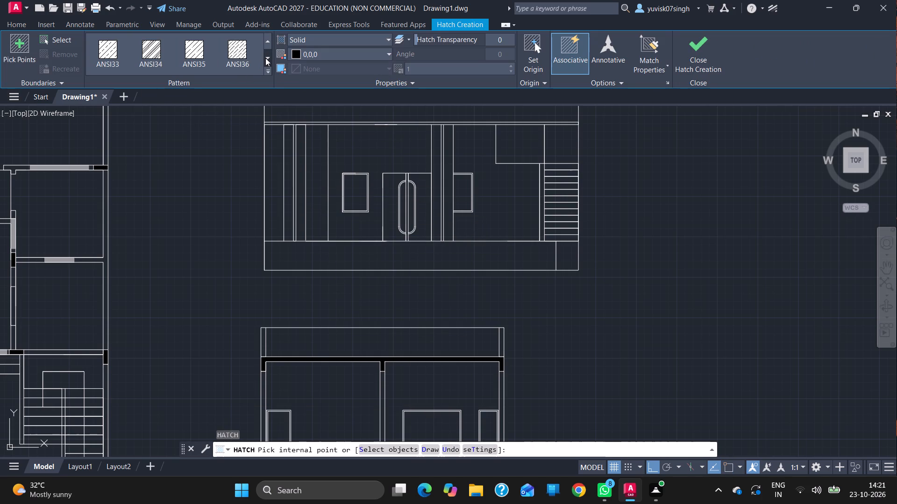
{"action": "left_click", "coordinate": [265, 58]}
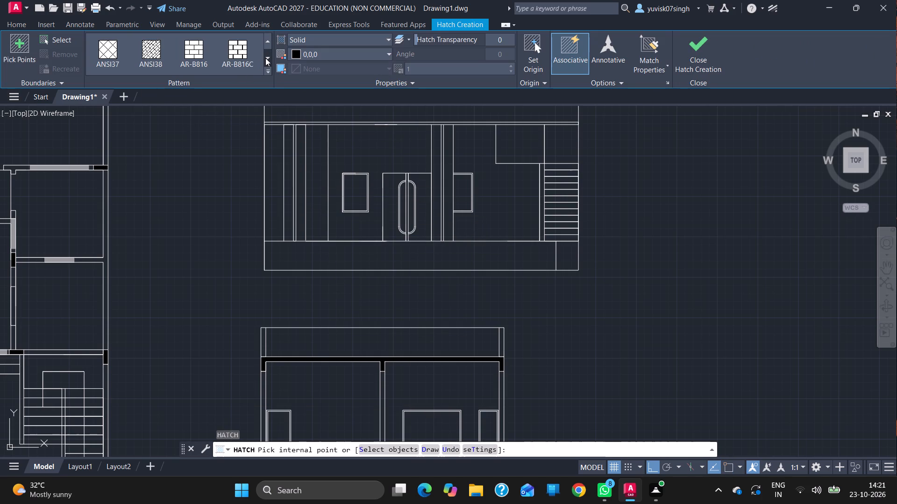
{"action": "left_click", "coordinate": [265, 58]}
{"action": "left_click", "coordinate": [265, 58]}
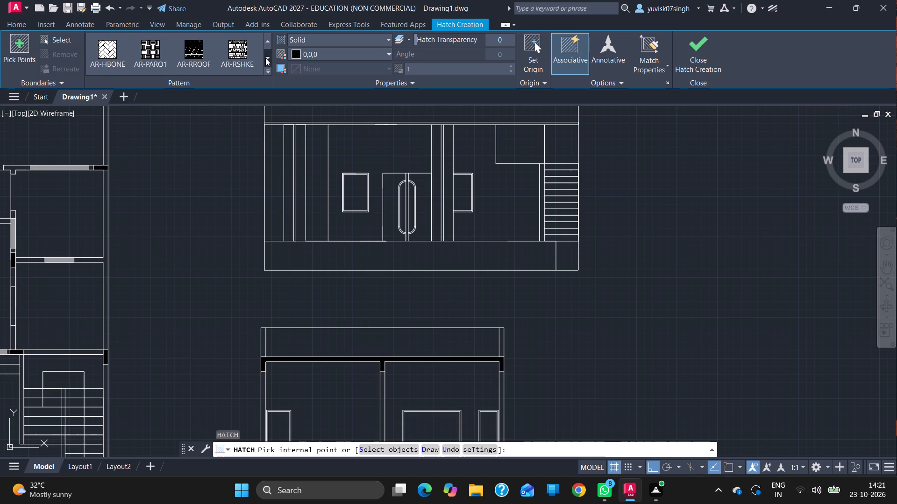
{"action": "left_click", "coordinate": [265, 58]}
{"action": "left_click", "coordinate": [265, 58]}
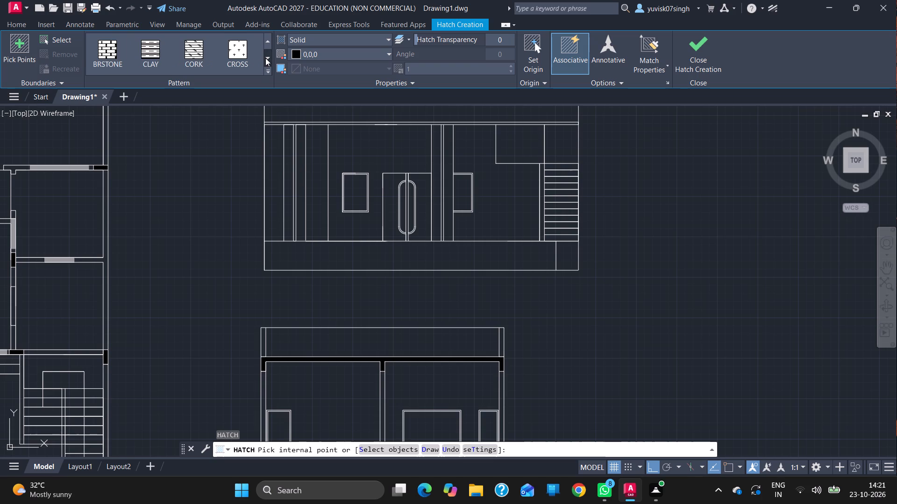
{"action": "left_click", "coordinate": [265, 58]}
{"action": "left_click", "coordinate": [265, 58]}
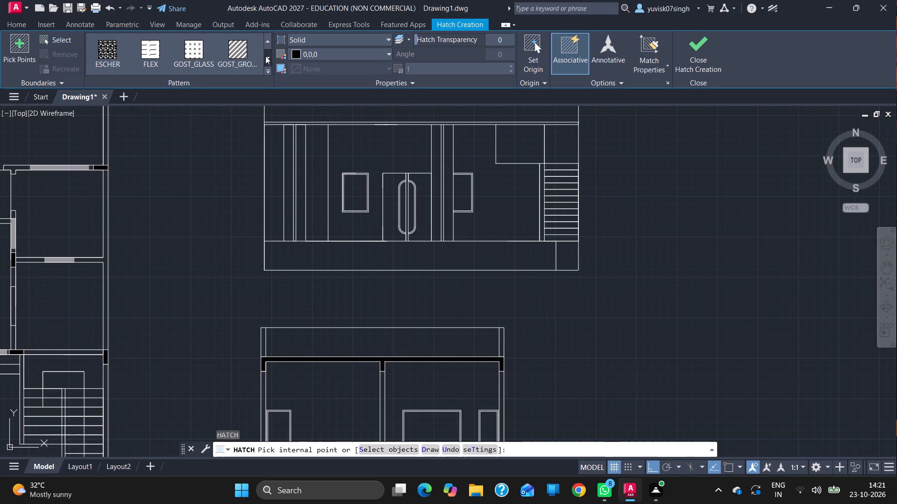
{"action": "double_click", "coordinate": [266, 40]}
{"action": "double_click", "coordinate": [266, 40]}
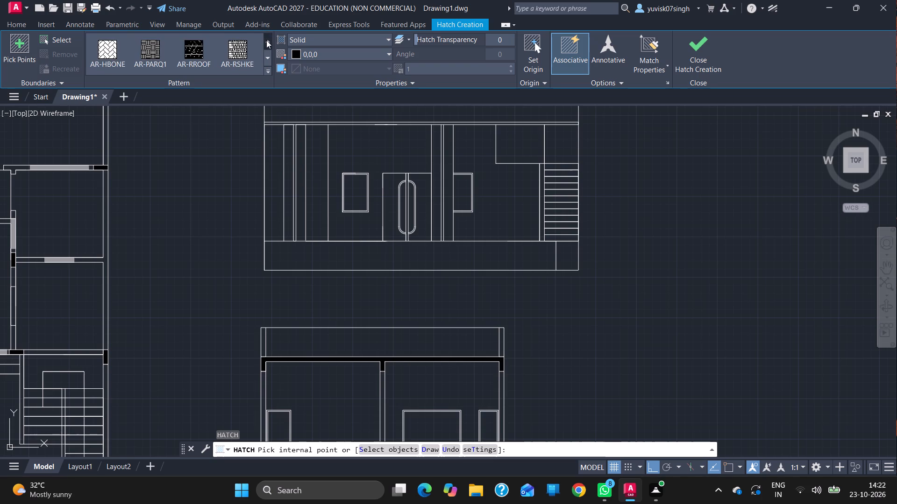
{"action": "left_click", "coordinate": [266, 40]}
{"action": "left_click", "coordinate": [266, 40]}
{"action": "left_click", "coordinate": [266, 40]}
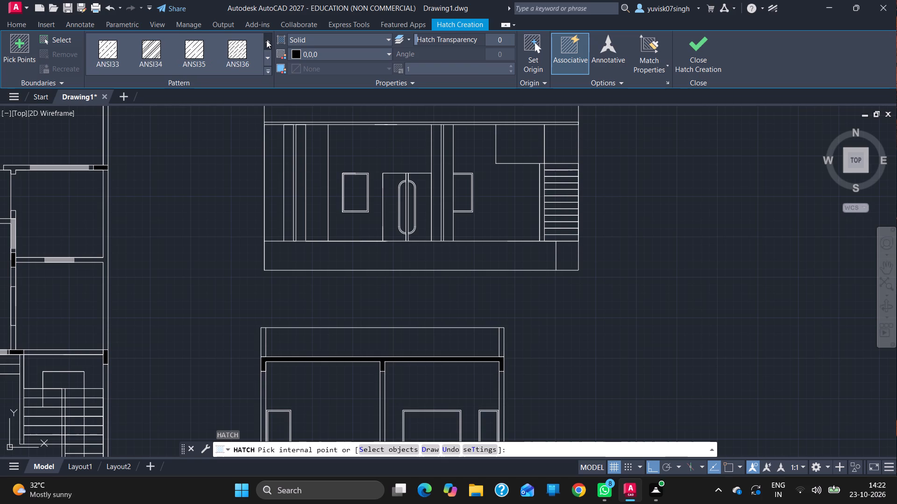
{"action": "left_click", "coordinate": [266, 40]}
{"action": "left_click", "coordinate": [188, 50]}
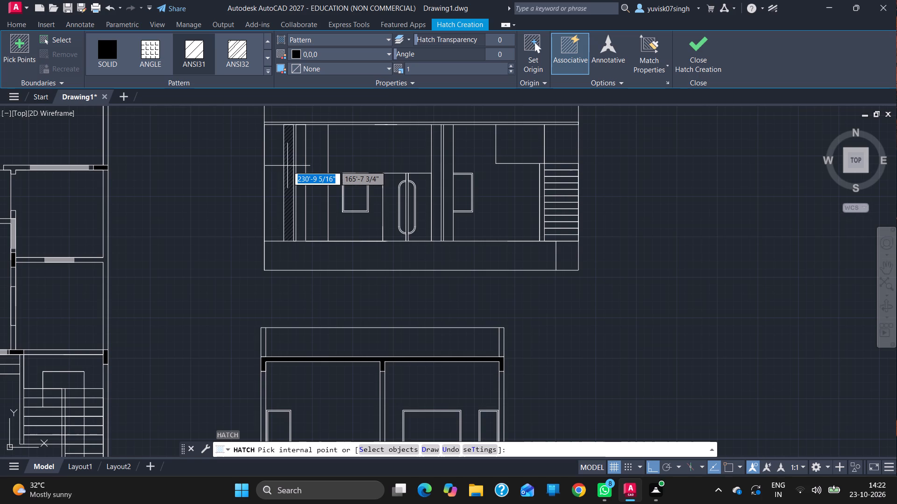
{"action": "left_click", "coordinate": [333, 48]}
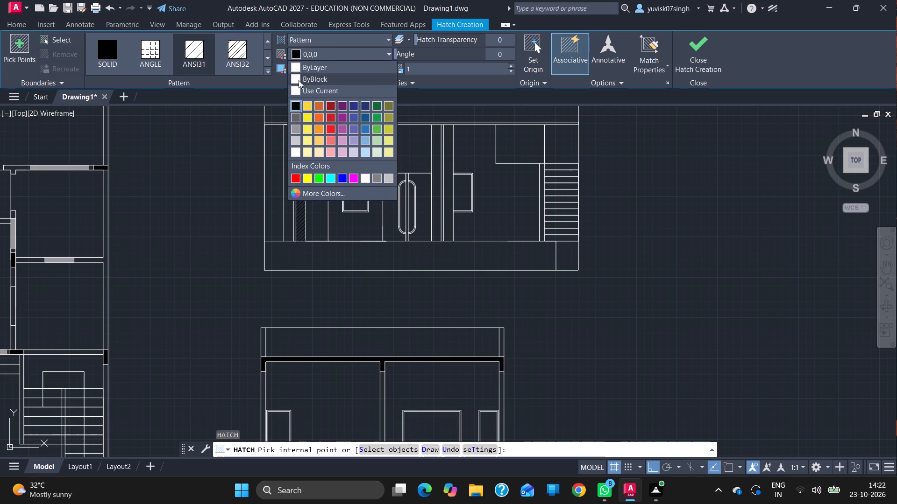
{"action": "left_click", "coordinate": [297, 70]}
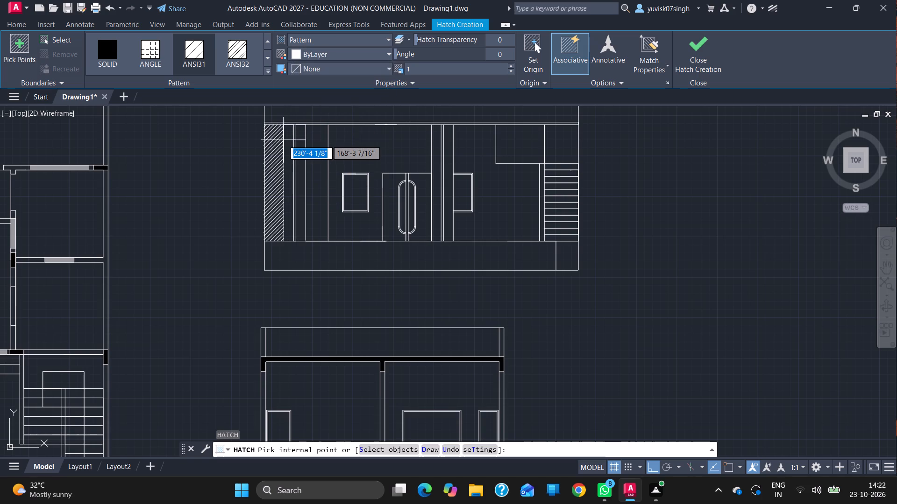
{"action": "left_click", "coordinate": [288, 142]}
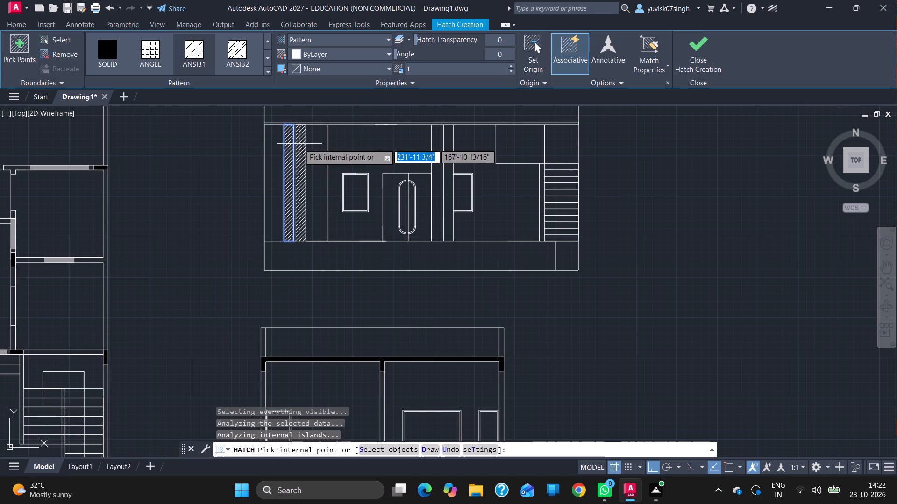
{"action": "left_click", "coordinate": [299, 144]}
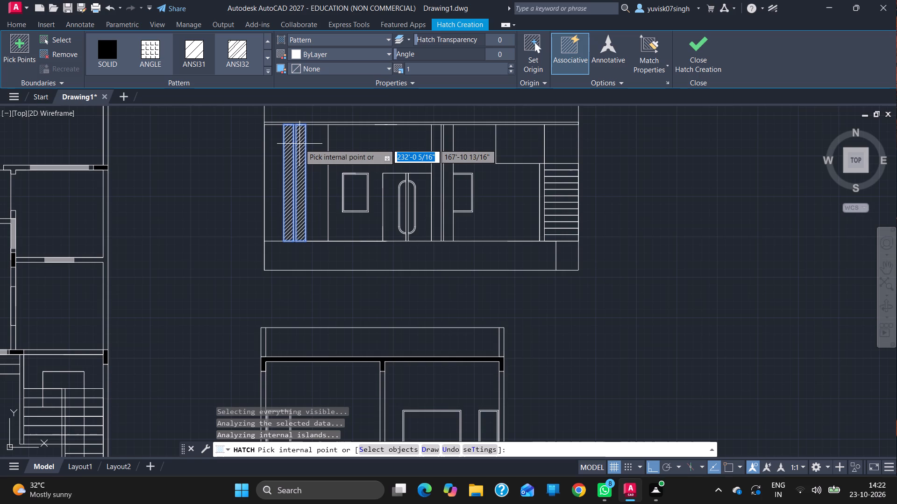
{"action": "left_click", "coordinate": [433, 190]}
{"action": "left_click", "coordinate": [448, 191]}
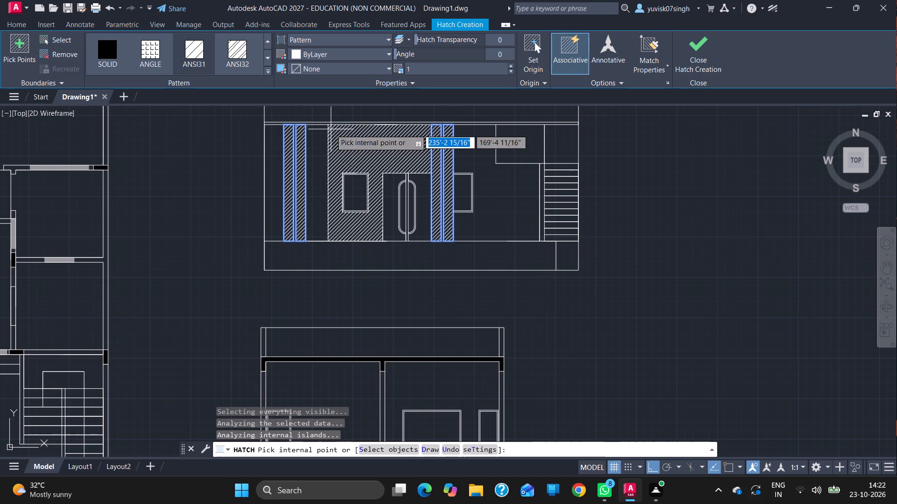
{"action": "key", "text": "Return"}
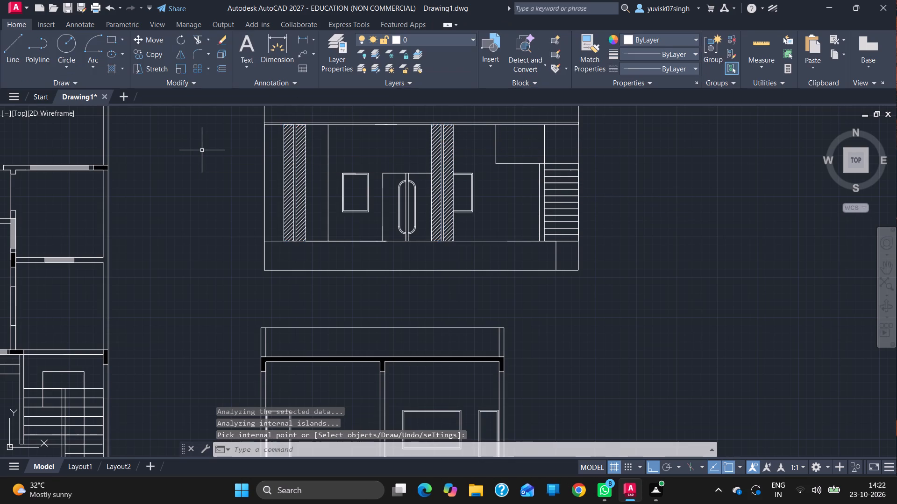
Hatch both rounded glass panes of the double door with the ANSI37 pattern.
{"action": "key", "text": "h"}
{"action": "key", "text": "Return"}
{"action": "left_click", "coordinate": [266, 59]}
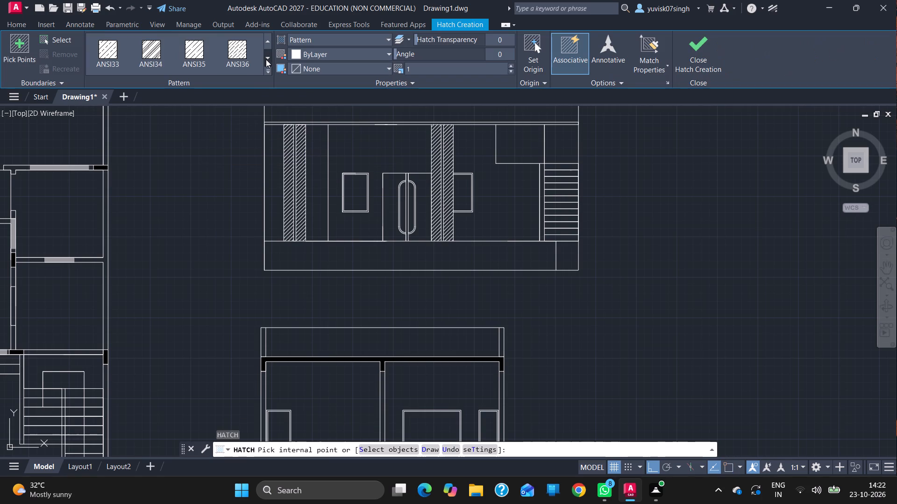
{"action": "left_click", "coordinate": [266, 59]}
{"action": "left_click", "coordinate": [103, 48]}
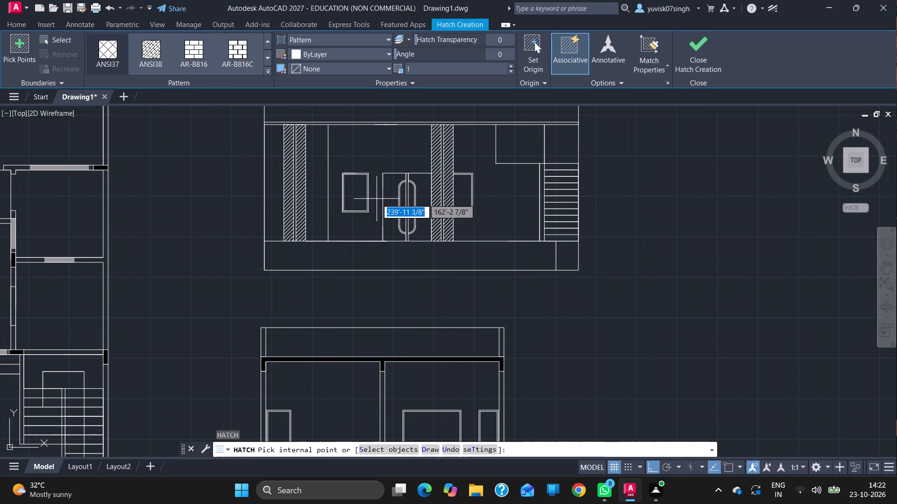
{"action": "left_click", "coordinate": [403, 207]}
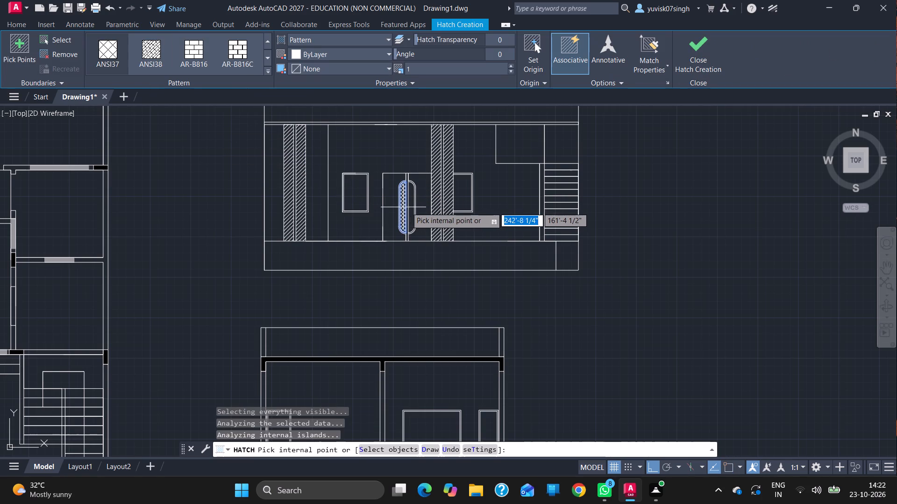
{"action": "left_click", "coordinate": [411, 207]}
{"action": "key", "text": "Return"}
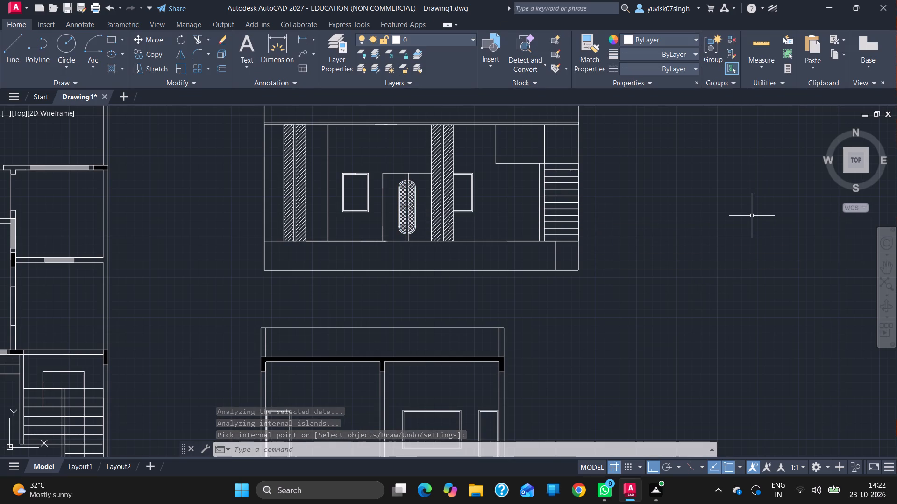
Draw a line across the full width of the upper elevation's parapet, 6" above the slab's top line.
{"action": "left_click", "coordinate": [885, 266]}
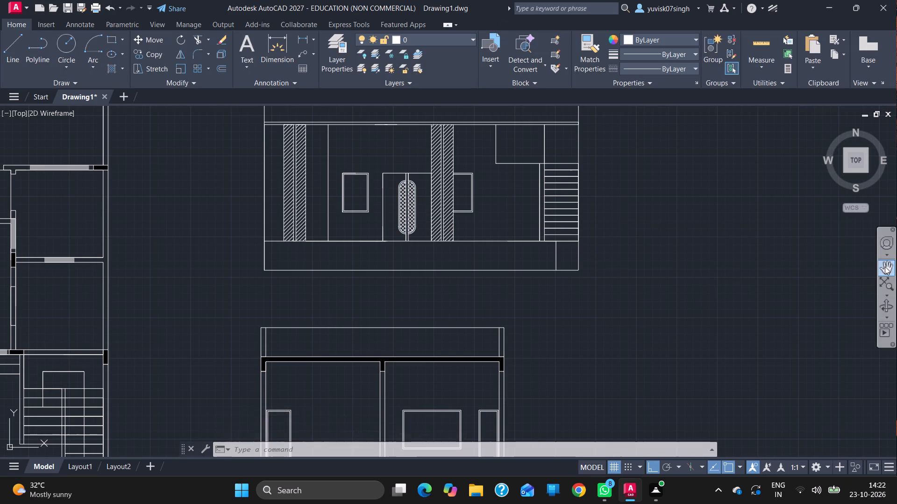
{"action": "left_click_drag", "start_coordinate": [641, 228], "coordinate": [651, 323]}
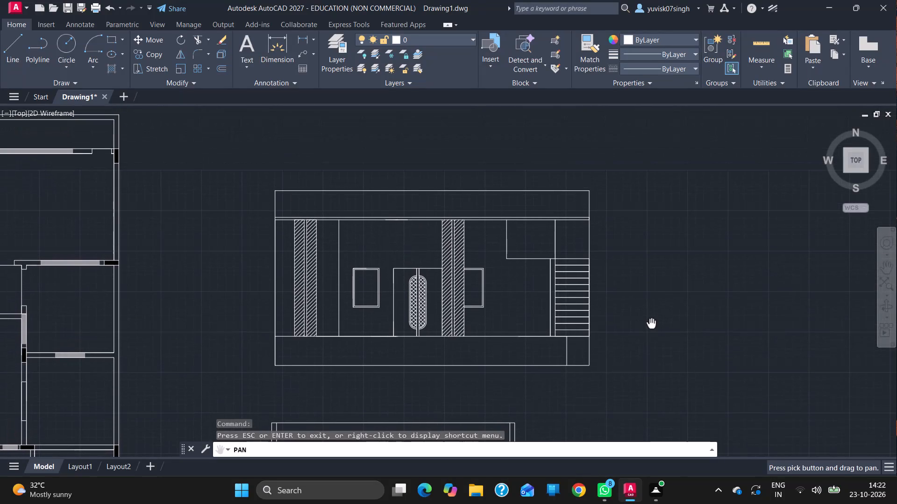
{"action": "left_click_drag", "start_coordinate": [651, 323], "coordinate": [653, 323]}
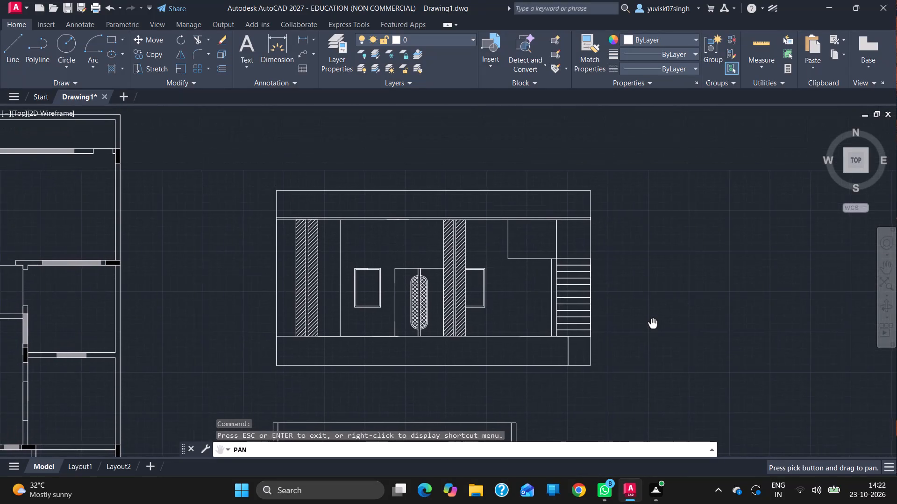
{"action": "left_click_drag", "start_coordinate": [653, 323], "coordinate": [655, 319]}
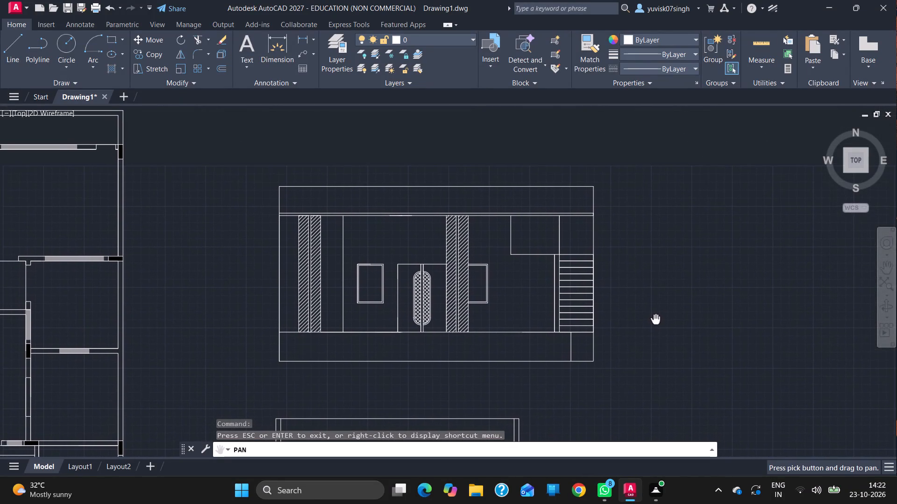
{"action": "left_click_drag", "start_coordinate": [655, 319], "coordinate": [659, 320]}
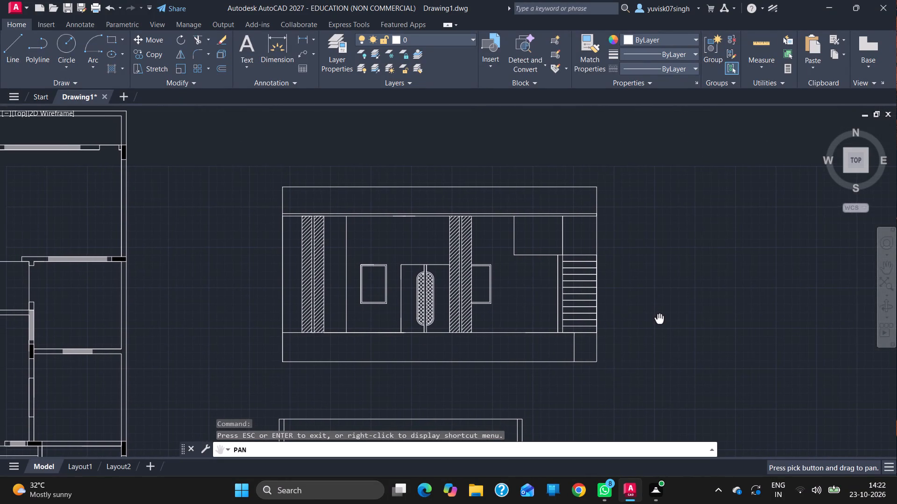
{"action": "left_click_drag", "start_coordinate": [659, 320], "coordinate": [659, 329]}
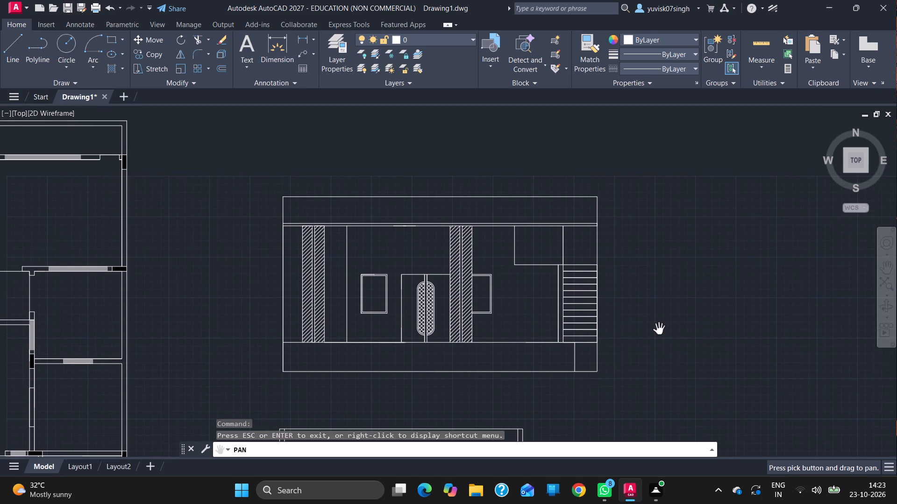
{"action": "key", "text": "Escape"}
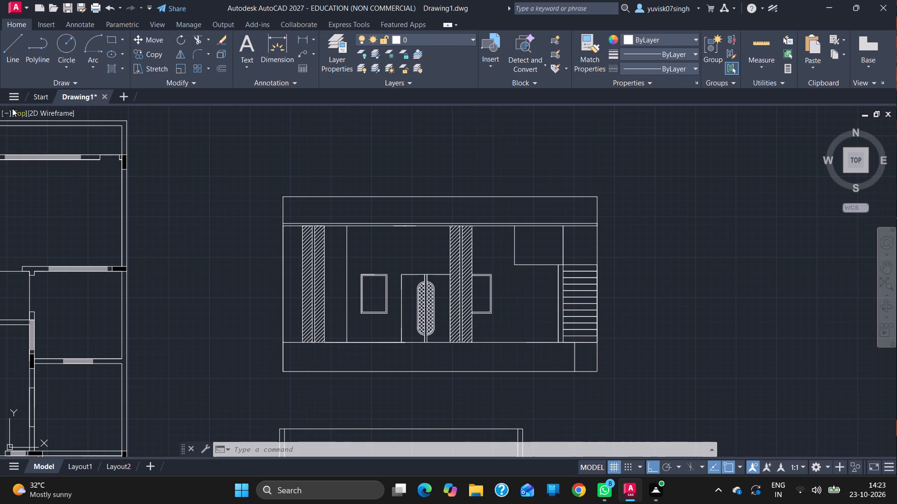
{"action": "left_click", "coordinate": [11, 44]}
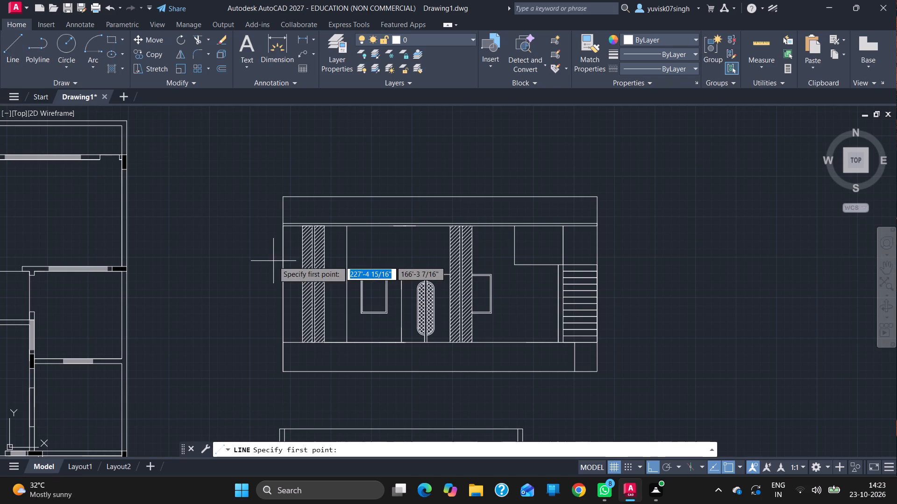
{"action": "left_click", "coordinate": [283, 220]}
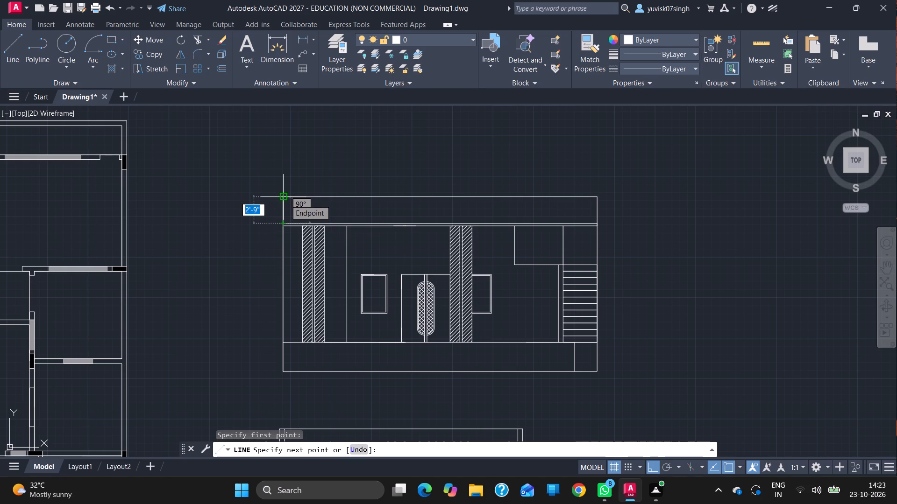
{"action": "key", "text": "6"}
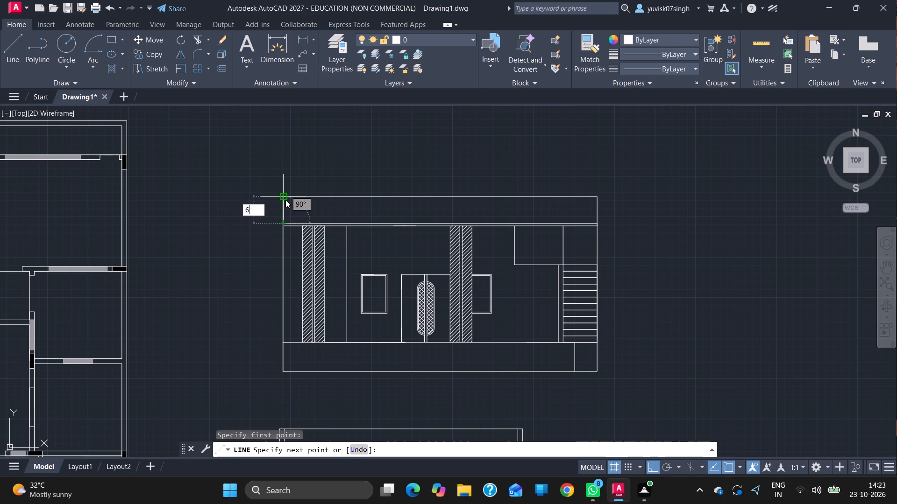
{"action": "key", "text": "Return"}
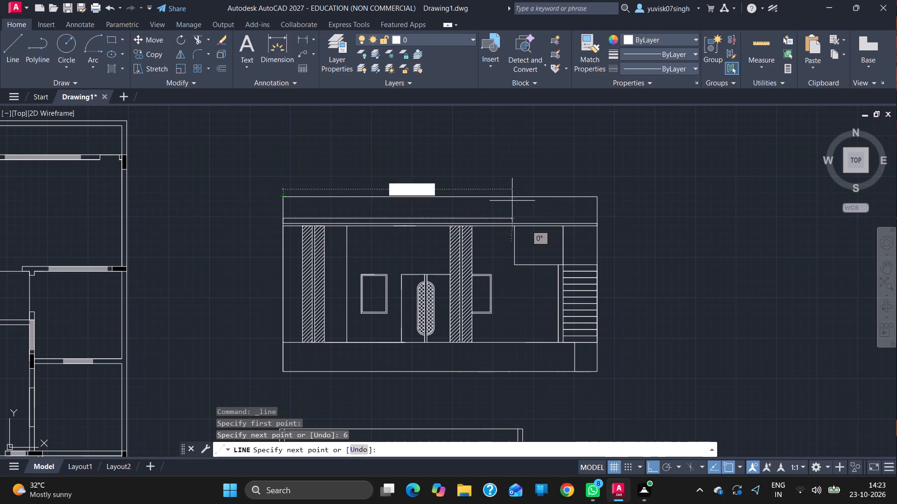
{"action": "left_click_drag", "start_coordinate": [596, 219], "coordinate": [596, 196]}
Draw a 4" high coping above the parapet's top edge, running 25' and on to the far end, and close it.
{"action": "left_click_drag", "start_coordinate": [596, 196], "coordinate": [596, 193]}
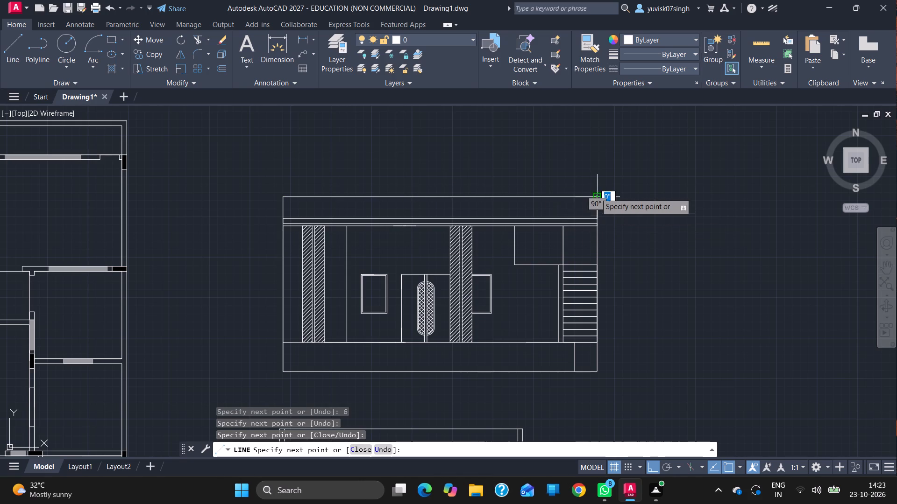
{"action": "left_click_drag", "start_coordinate": [596, 193], "coordinate": [595, 191]}
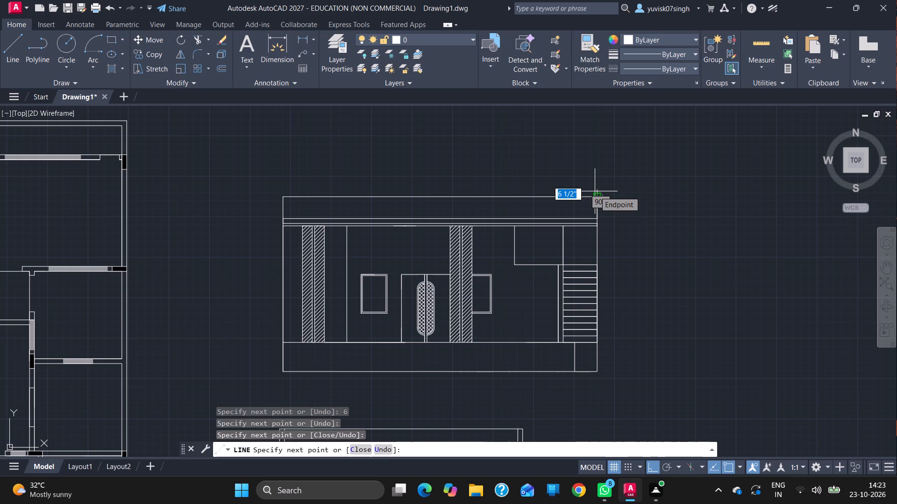
{"action": "key", "text": "4"}
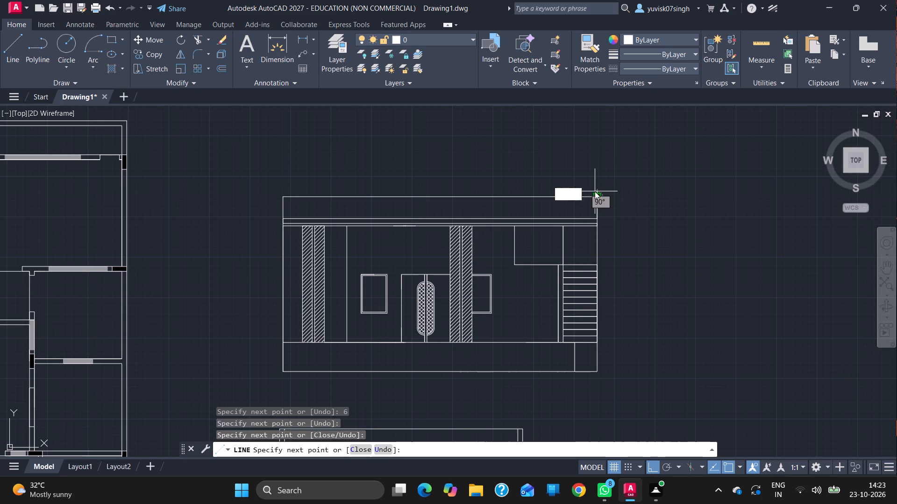
{"action": "key", "text": "Return"}
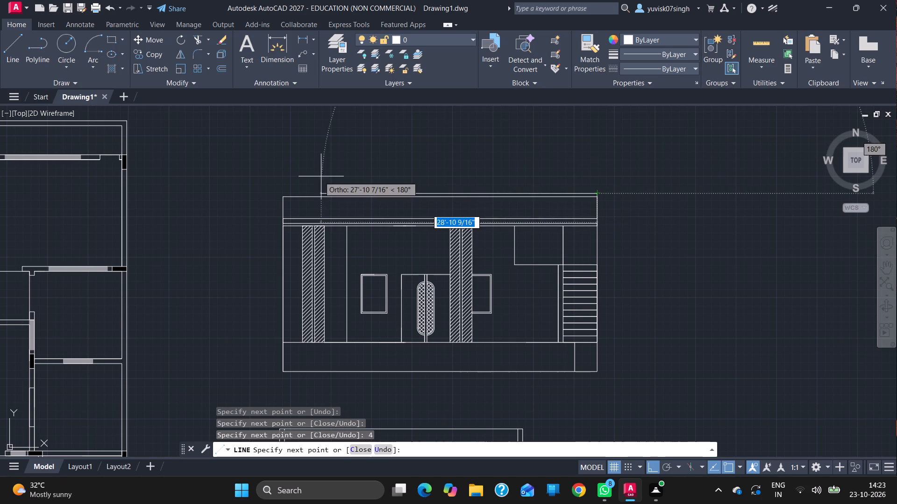
{"action": "type", "text": "25'"}
{"action": "key", "text": "Return"}
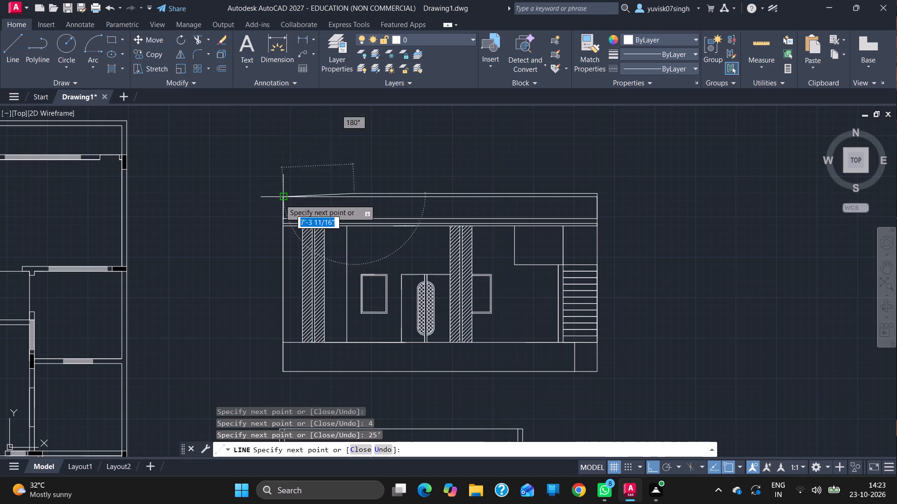
{"action": "left_click", "coordinate": [281, 198]}
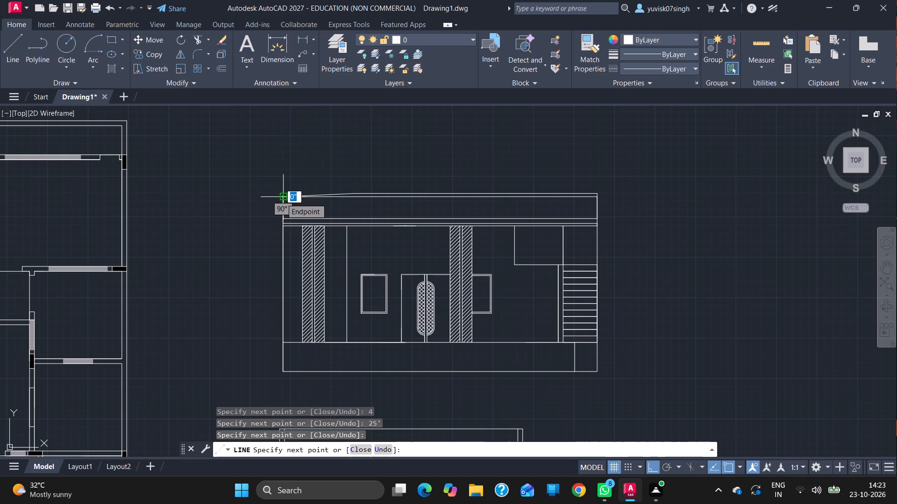
{"action": "key", "text": "ctrl+z"}
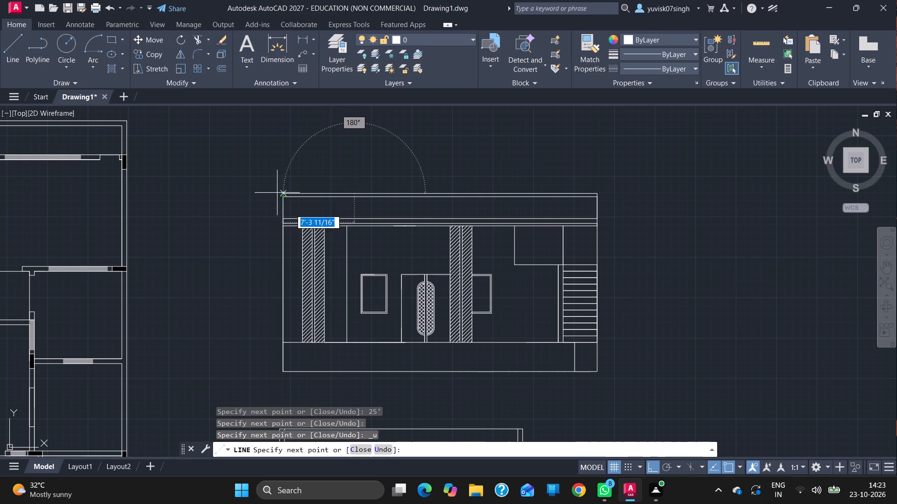
{"action": "left_click", "coordinate": [282, 193]}
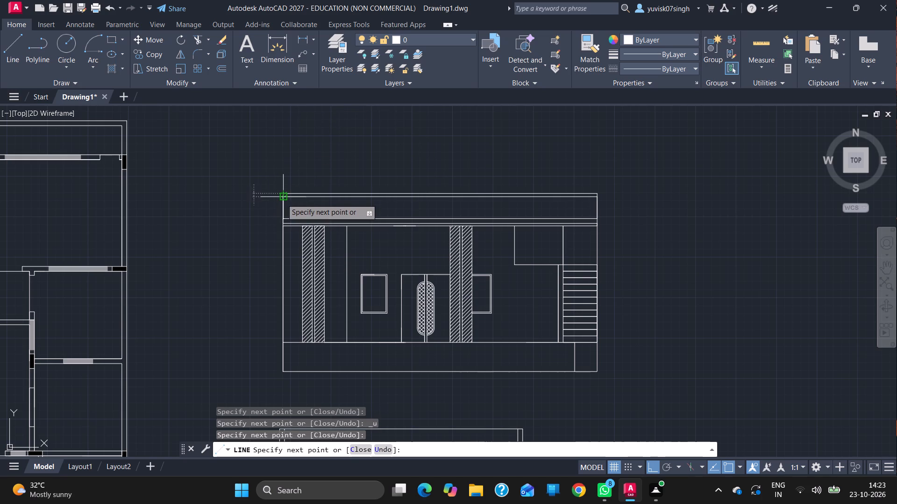
{"action": "left_click", "coordinate": [282, 199]}
{"action": "key", "text": "Escape"}
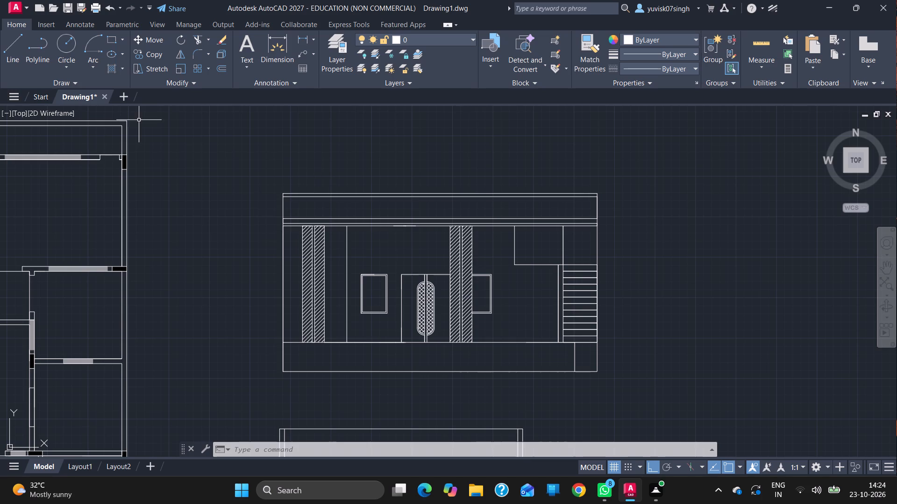
Draw a line along the coping's underside from one end of the parapet to the other.
{"action": "left_click", "coordinate": [15, 37]}
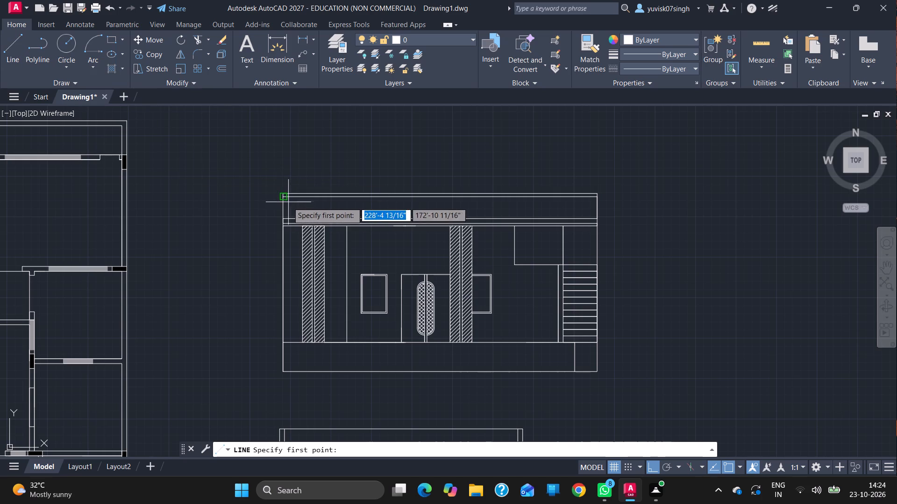
{"action": "left_click_drag", "start_coordinate": [284, 198], "coordinate": [567, 203]}
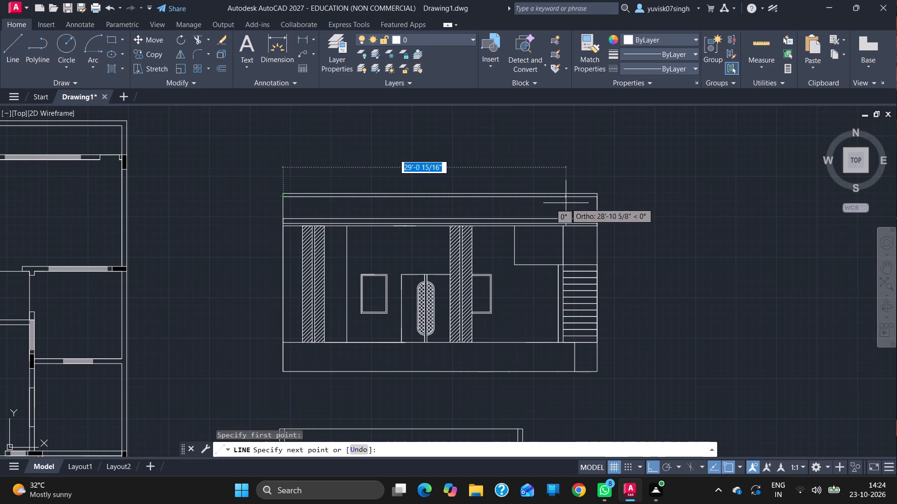
{"action": "left_click_drag", "start_coordinate": [567, 203], "coordinate": [595, 198]}
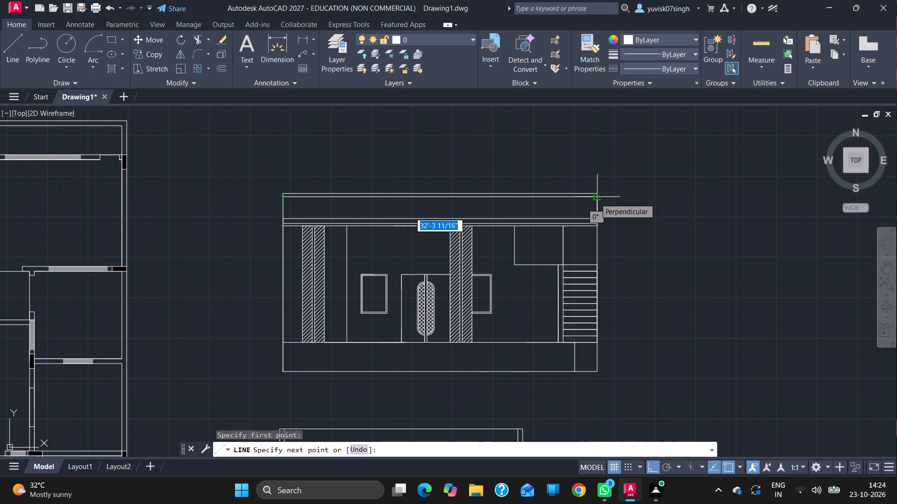
{"action": "left_click", "coordinate": [595, 198]}
{"action": "key", "text": "Escape"}
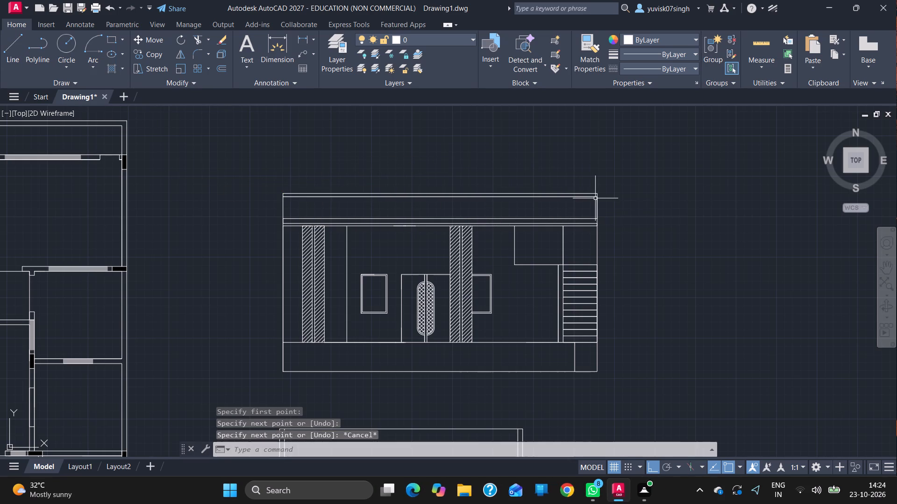
Divide the line along the coping's underside into 3 equal segments.
{"action": "left_click", "coordinate": [61, 85]}
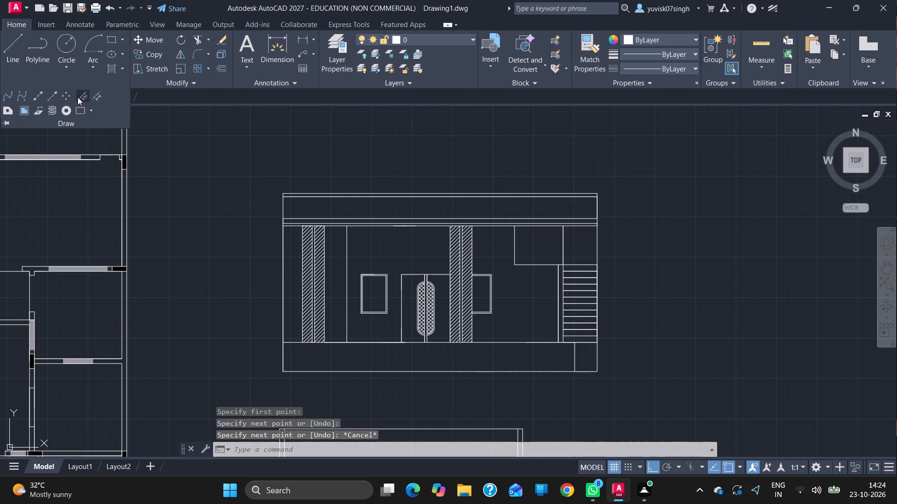
{"action": "left_click", "coordinate": [78, 97]}
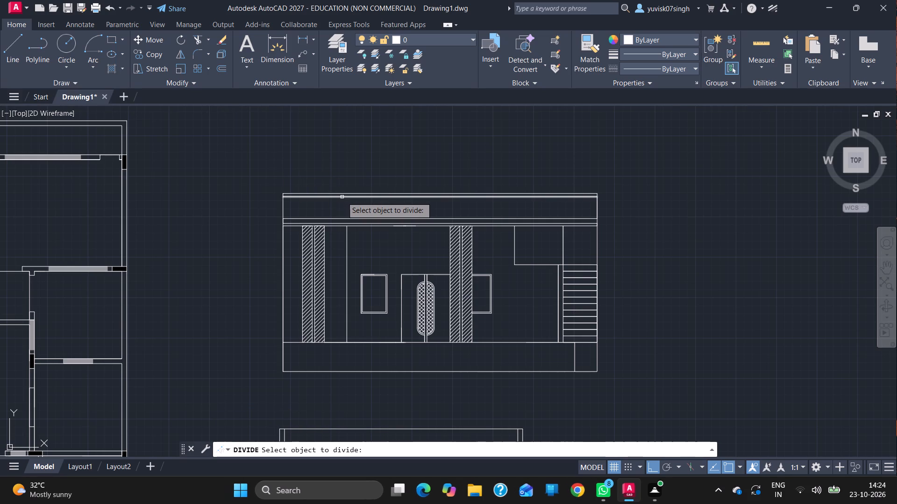
{"action": "left_click", "coordinate": [342, 197]}
{"action": "key", "text": "3"}
{"action": "key", "text": "Return"}
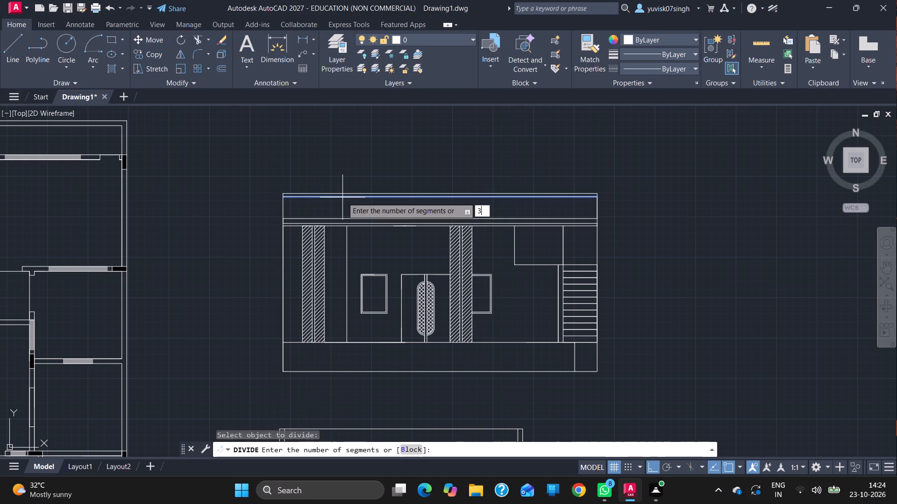
Draw a vertical line from the parapet's first division point down to its bottom line.
{"action": "left_click", "coordinate": [16, 45]}
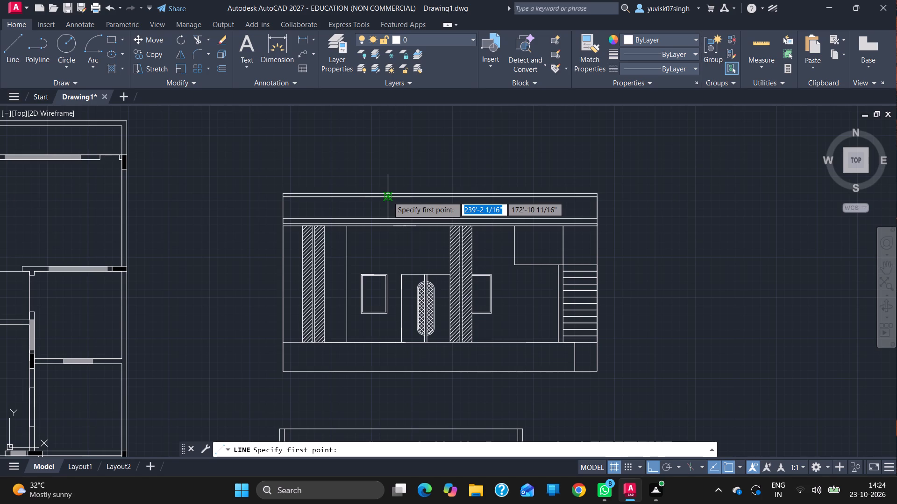
{"action": "left_click", "coordinate": [388, 196]}
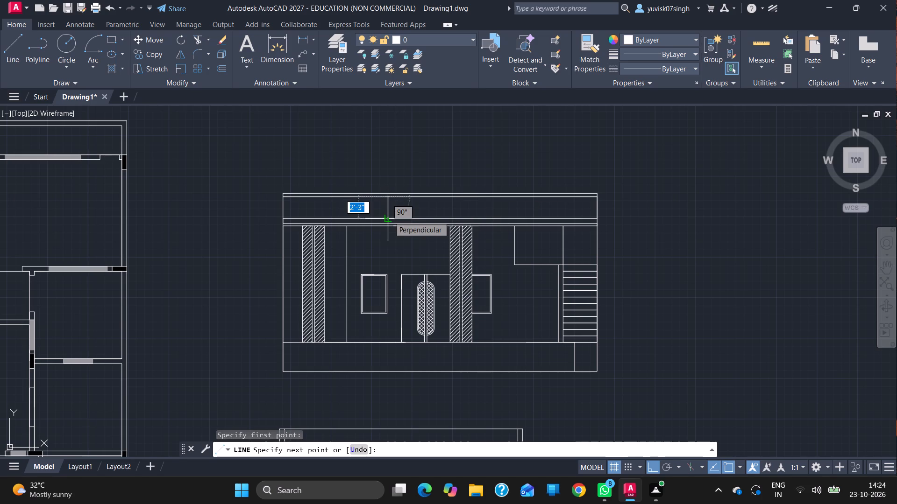
{"action": "left_click", "coordinate": [389, 217]}
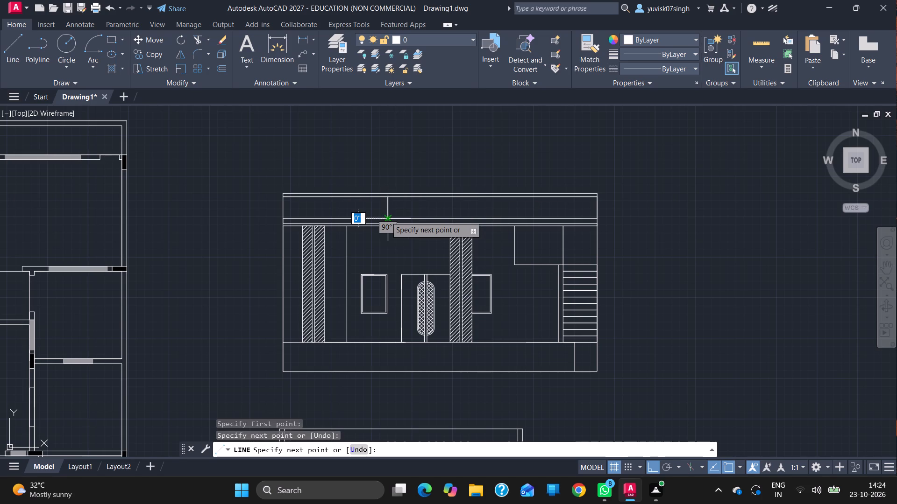
{"action": "key", "text": "Escape"}
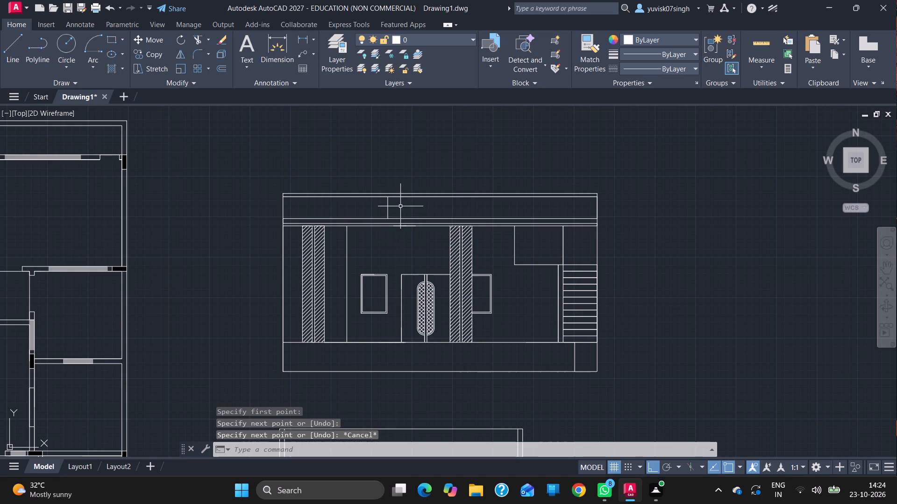
Offset the parapet's vertical division line 1 1/2" to both sides.
{"action": "scroll", "coordinate": [400, 207], "scroll_direction": "up", "scroll_amount": 2, "text": "ctrl"}
{"action": "key", "text": "o"}
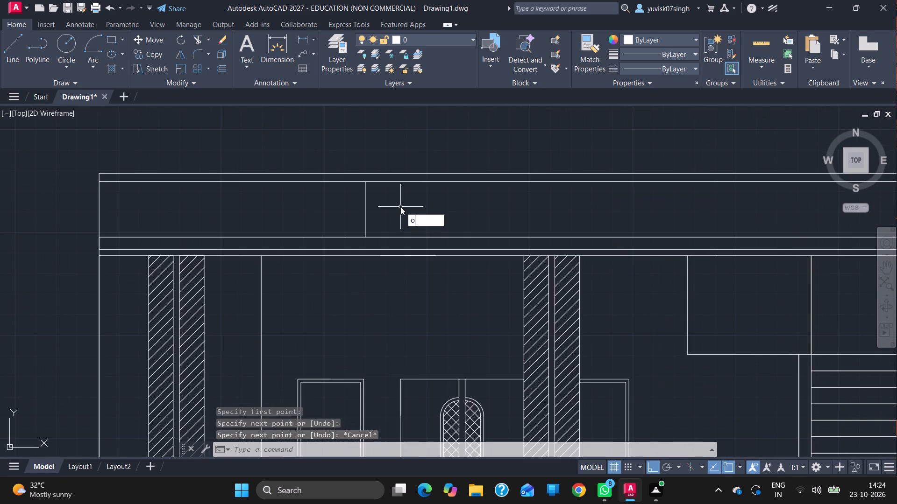
{"action": "key", "text": "Return"}
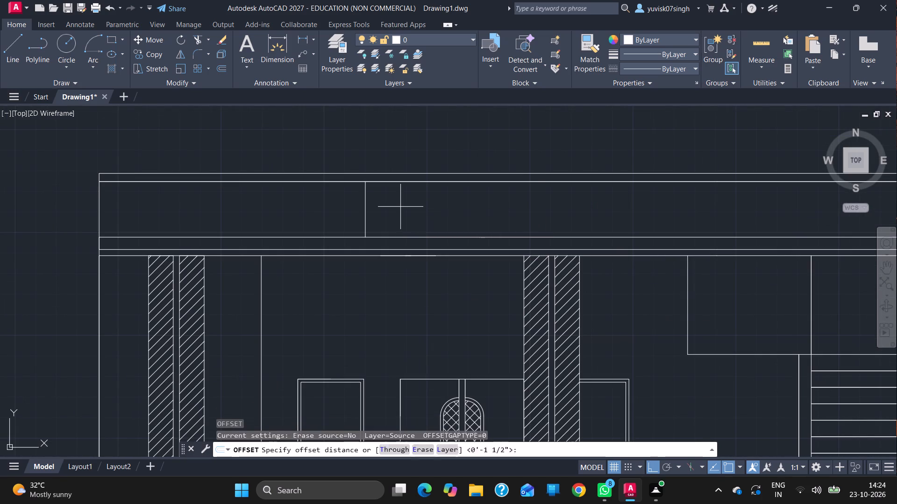
{"action": "key", "text": "Return"}
{"action": "left_click_drag", "start_coordinate": [364, 206], "coordinate": [348, 208]}
{"action": "left_click_drag", "start_coordinate": [348, 208], "coordinate": [365, 207]}
{"action": "left_click_drag", "start_coordinate": [365, 207], "coordinate": [371, 207]}
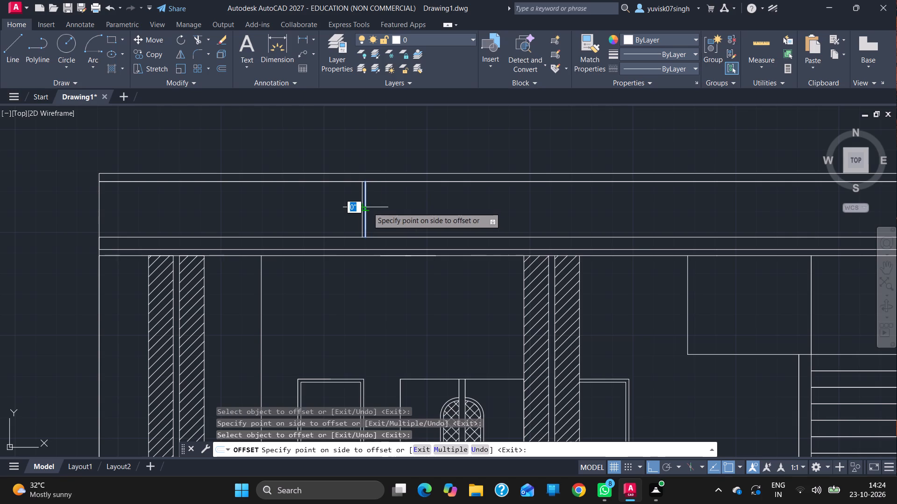
{"action": "left_click_drag", "start_coordinate": [371, 207], "coordinate": [383, 203]}
{"action": "left_click", "coordinate": [383, 203]}
Draw a line 1' outward from the top of the left offset line, continuing straight down to the parapet's bottom line.
{"action": "left_click", "coordinate": [19, 49]}
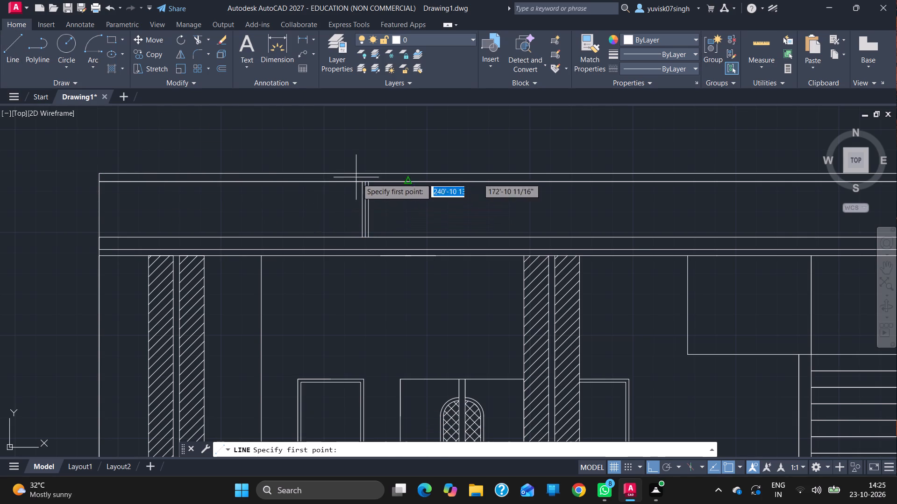
{"action": "left_click_drag", "start_coordinate": [360, 183], "coordinate": [352, 182]}
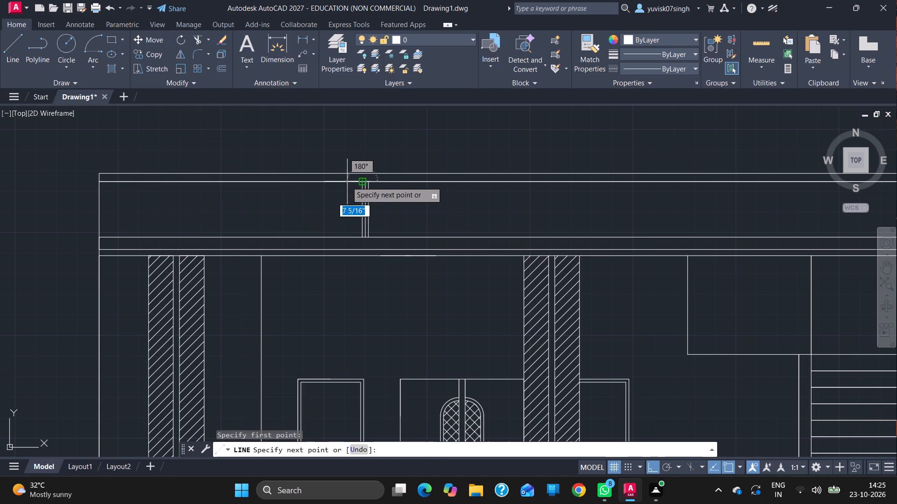
{"action": "type", "text": "1'"}
{"action": "key", "text": "Return"}
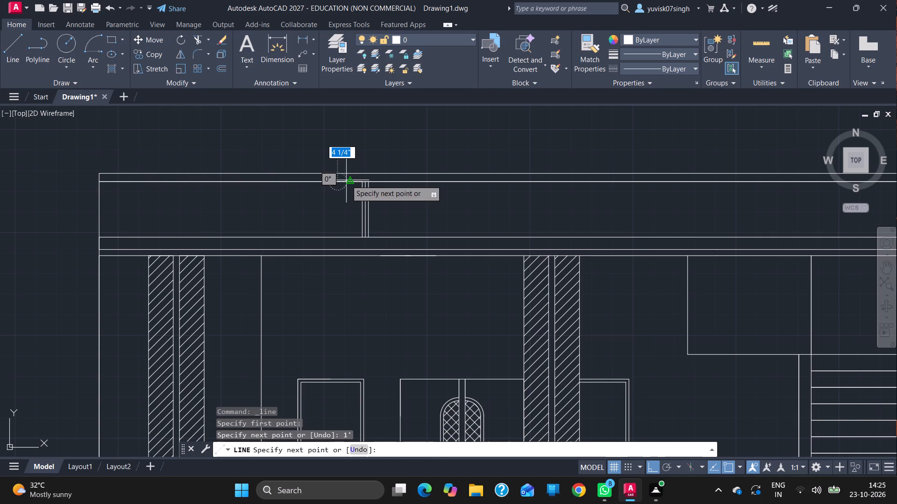
{"action": "left_click", "coordinate": [338, 235]}
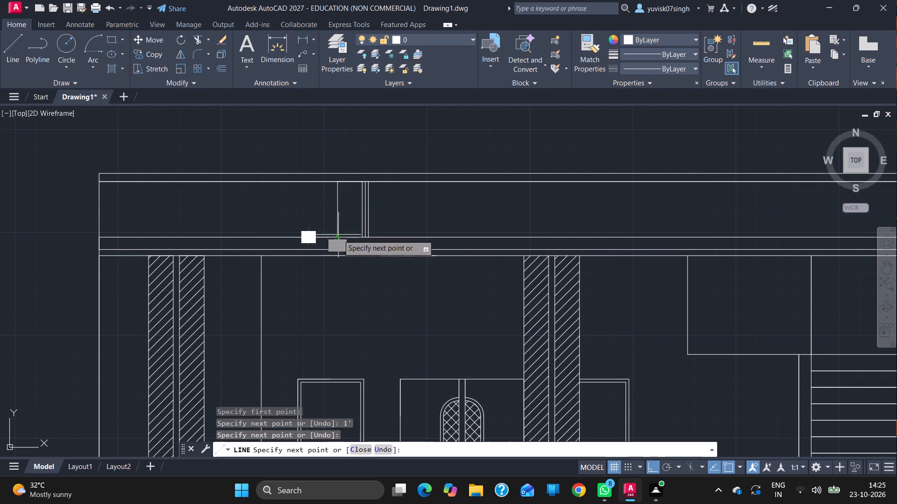
{"action": "key", "text": "Escape"}
Delete the middle division line between the two offset lines.
{"action": "left_click", "coordinate": [364, 224]}
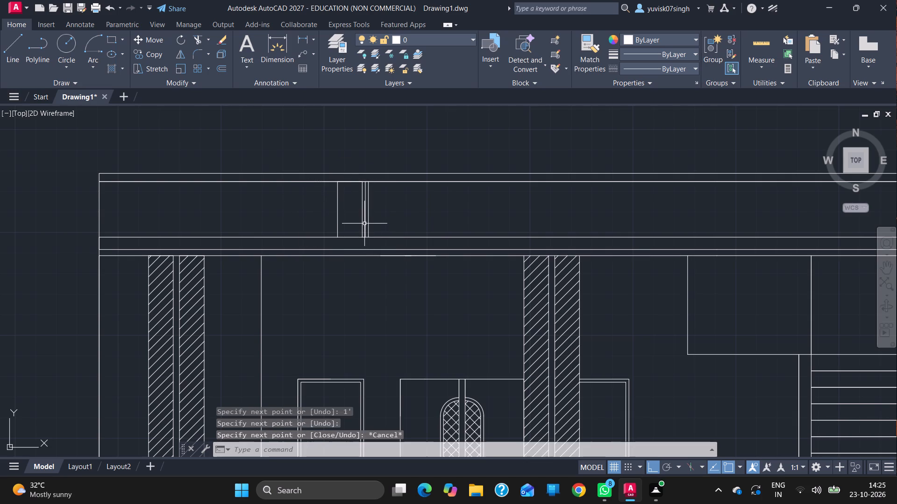
{"action": "key", "text": "Delete"}
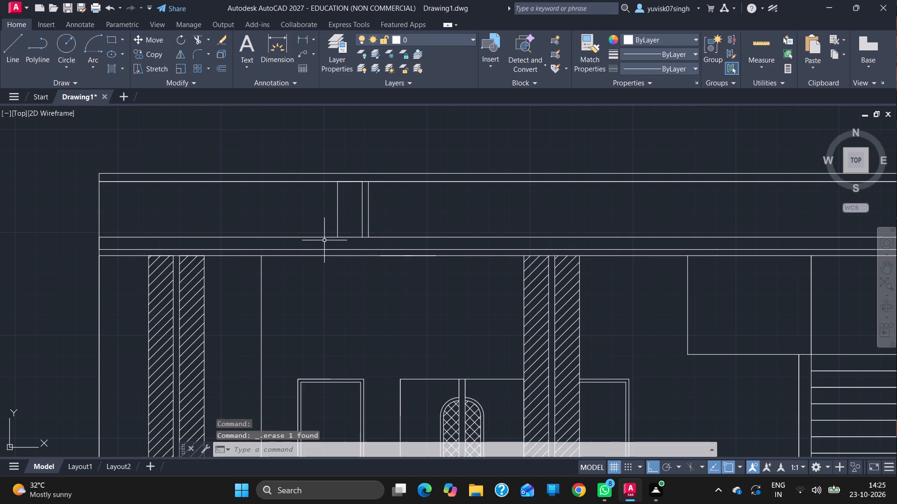
Fill the 1' wide strip beside the parapet's first division with a solid hatch in black (0,0,0).
{"action": "key", "text": "h"}
{"action": "key", "text": "Return"}
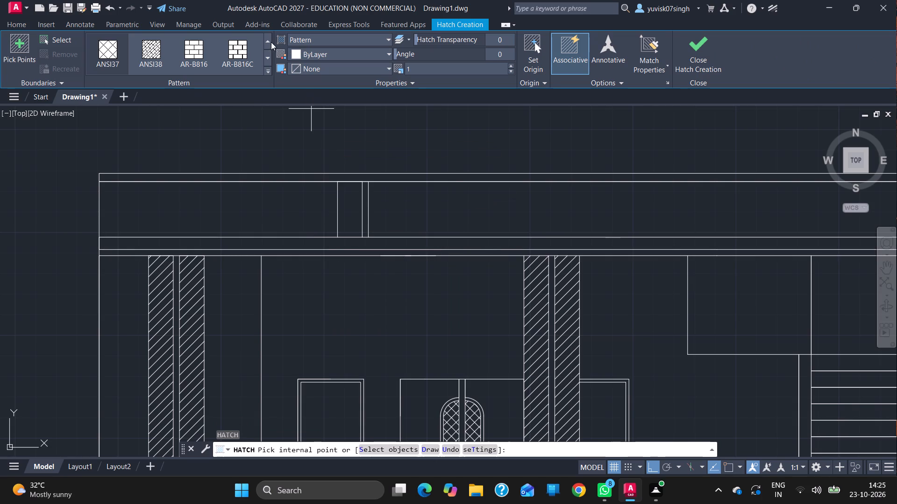
{"action": "double_click", "coordinate": [269, 40]}
{"action": "left_click", "coordinate": [106, 49]}
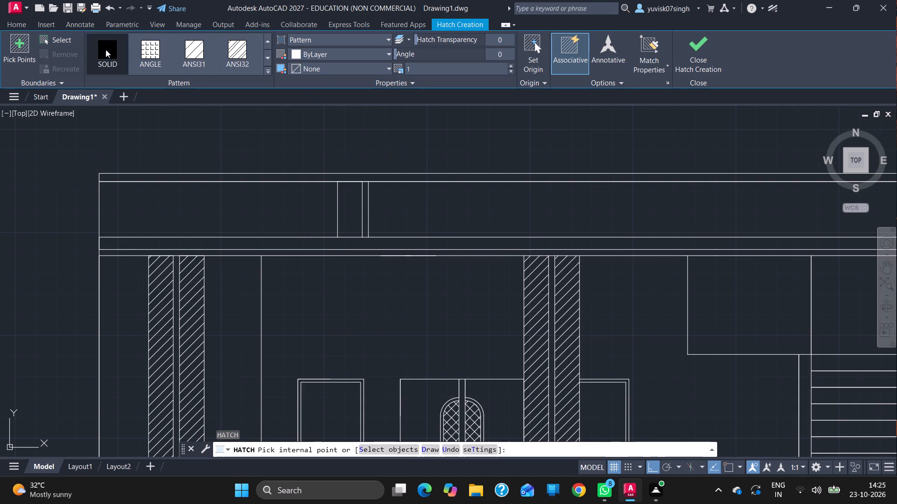
{"action": "left_click", "coordinate": [318, 56]}
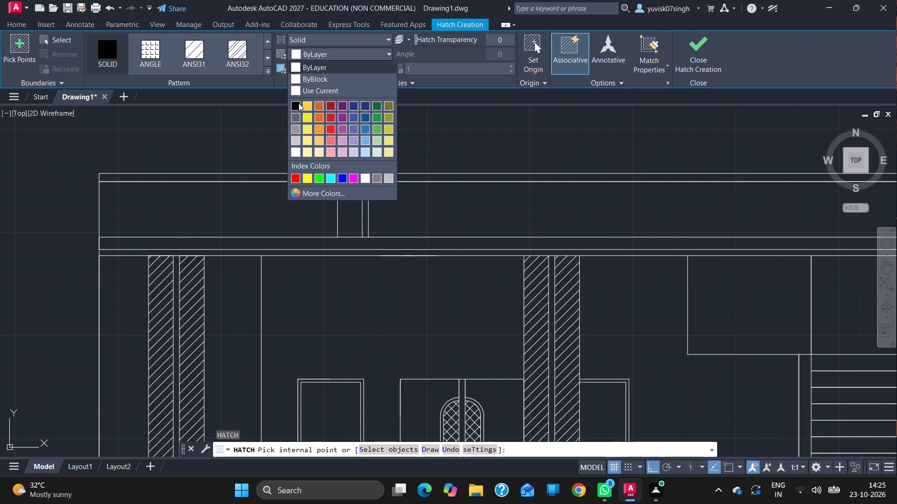
{"action": "left_click", "coordinate": [297, 107]}
{"action": "left_click", "coordinate": [342, 205]}
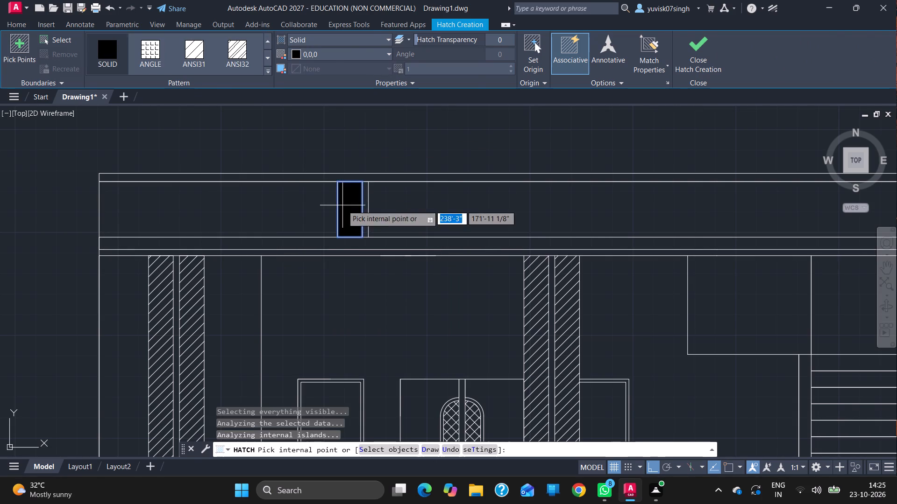
{"action": "key", "text": "Escape"}
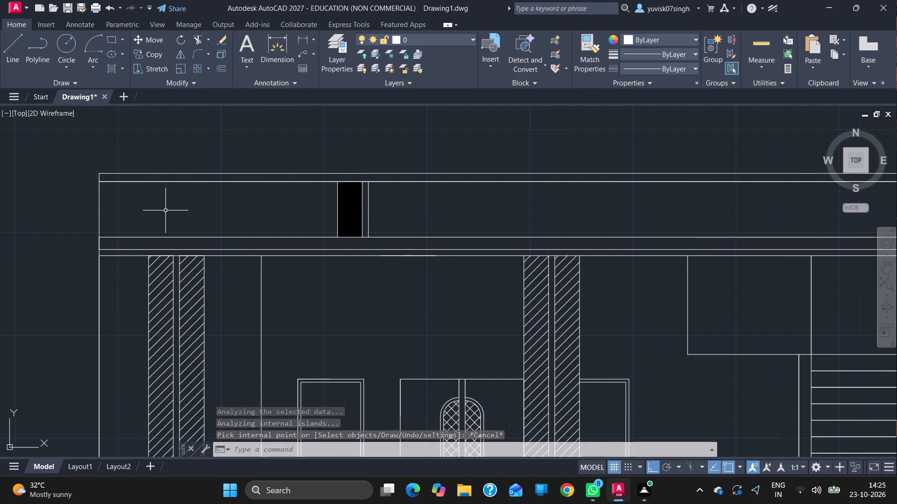
Start a new hatch for the parapet with the AR-B816 pattern and its colour set to ByLayer.
{"action": "key", "text": "h"}
{"action": "key", "text": "Return"}
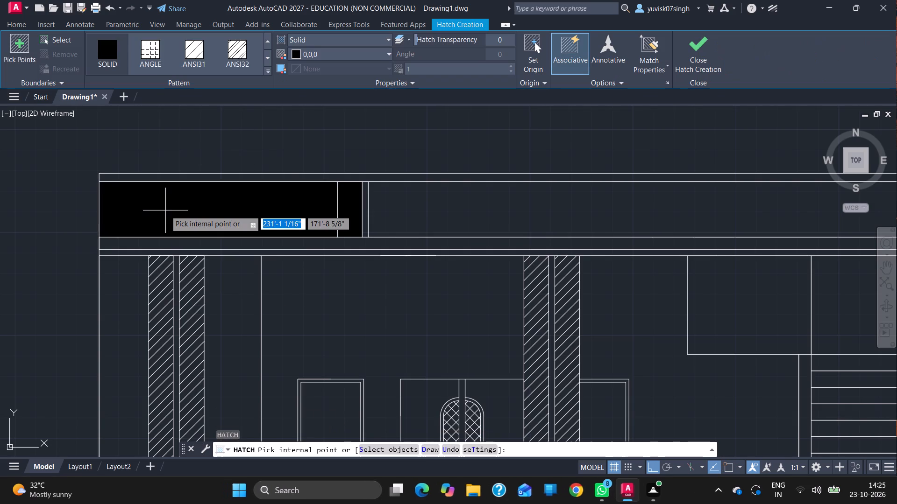
{"action": "left_click", "coordinate": [268, 55]}
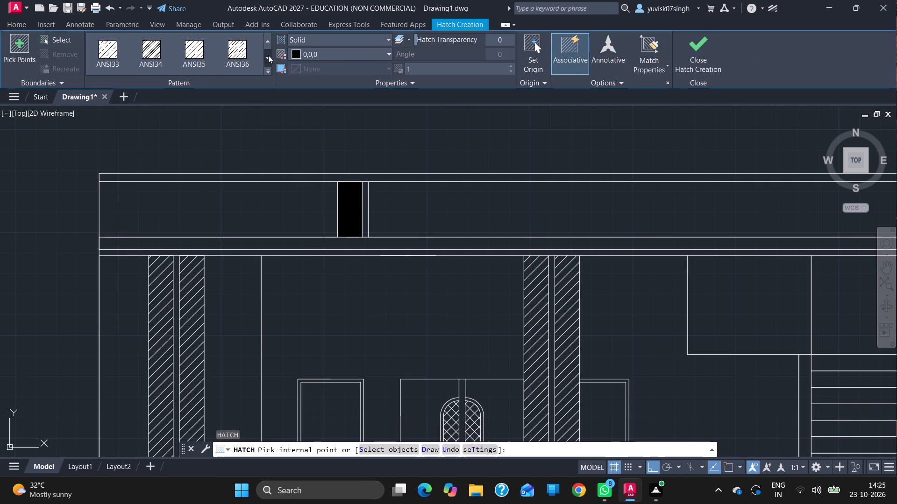
{"action": "left_click", "coordinate": [268, 55]}
{"action": "left_click", "coordinate": [268, 55]}
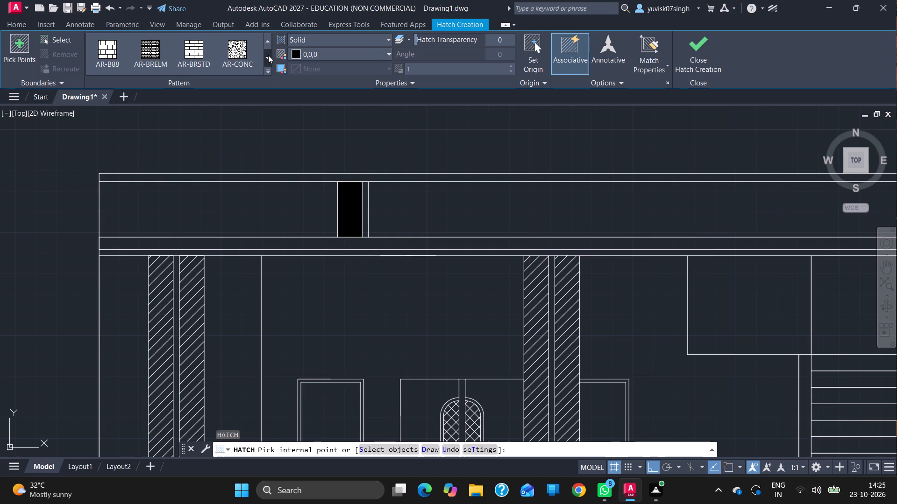
{"action": "left_click", "coordinate": [271, 41]}
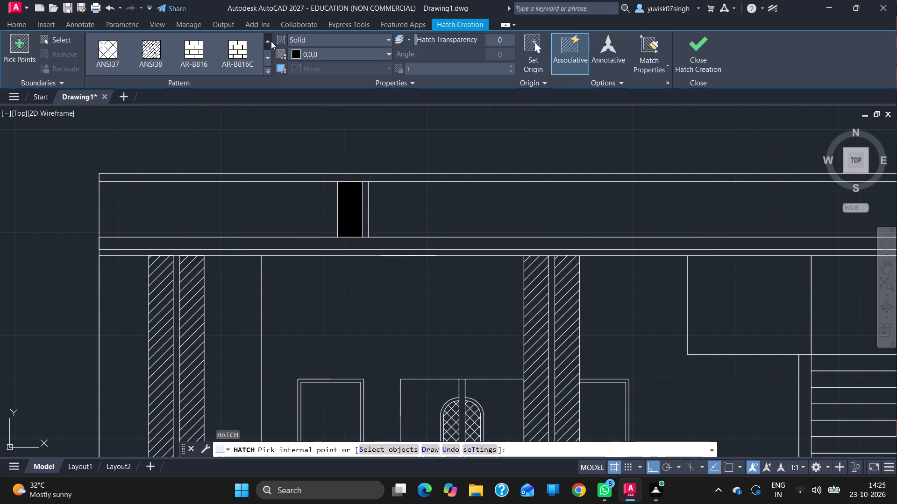
{"action": "left_click", "coordinate": [203, 43]}
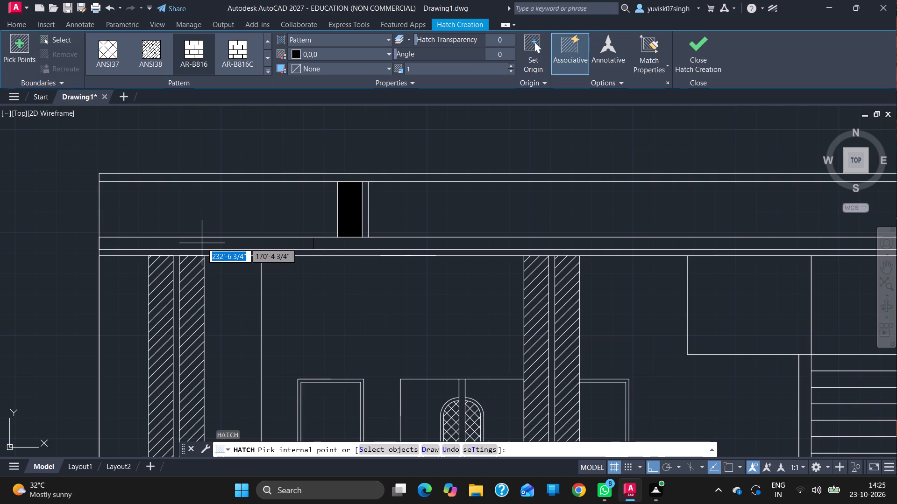
{"action": "left_click", "coordinate": [312, 49]}
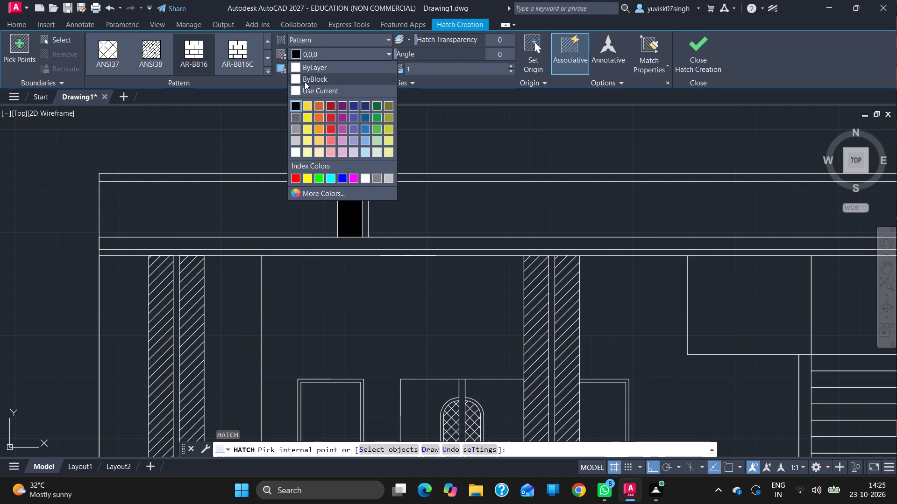
{"action": "left_click", "coordinate": [302, 72]}
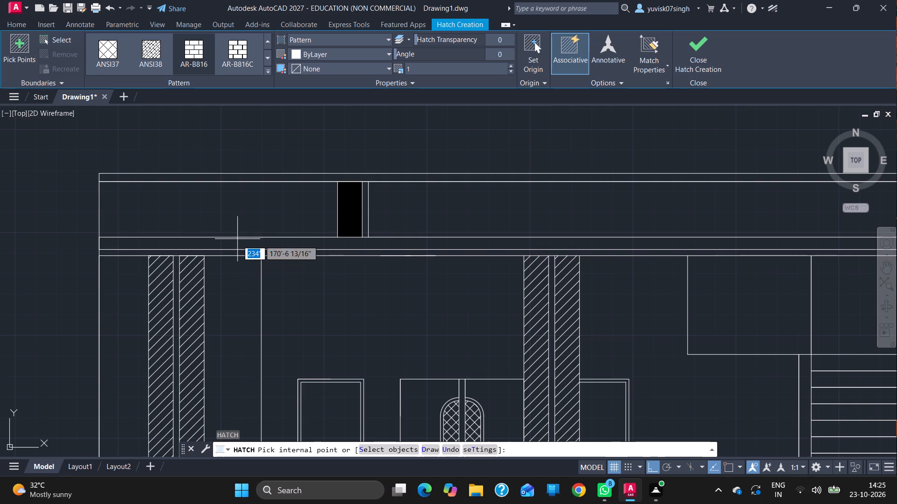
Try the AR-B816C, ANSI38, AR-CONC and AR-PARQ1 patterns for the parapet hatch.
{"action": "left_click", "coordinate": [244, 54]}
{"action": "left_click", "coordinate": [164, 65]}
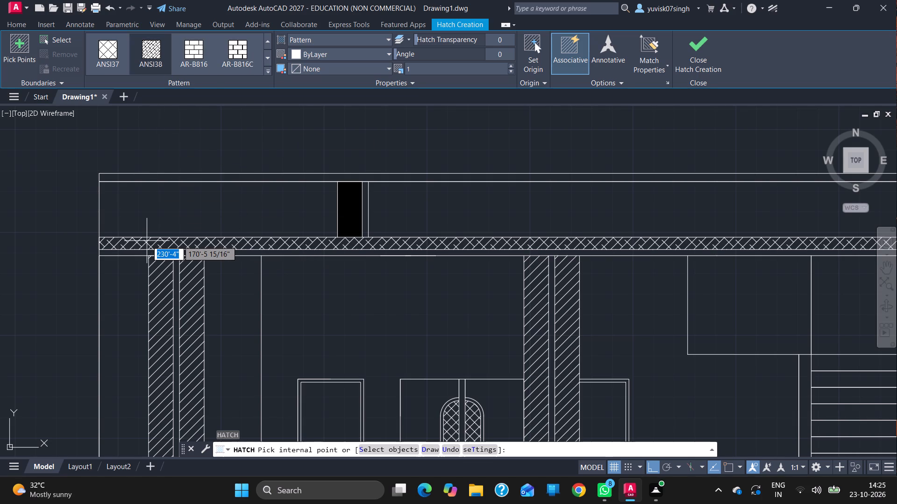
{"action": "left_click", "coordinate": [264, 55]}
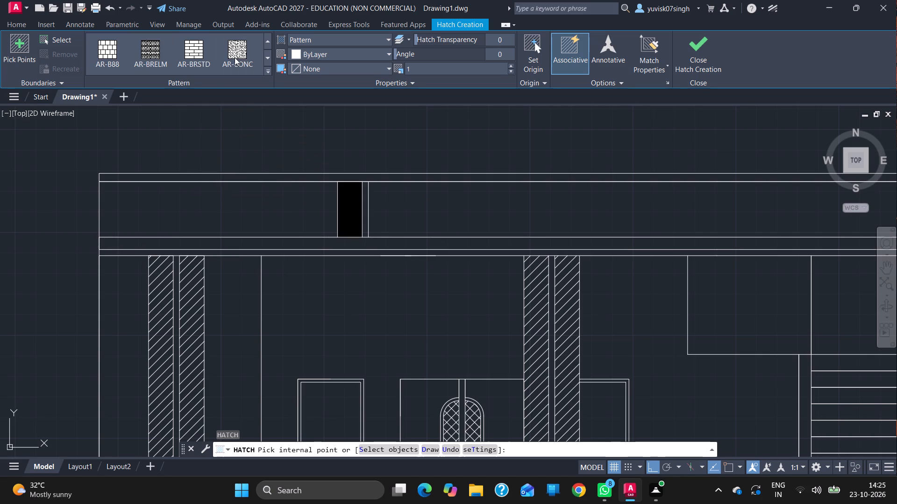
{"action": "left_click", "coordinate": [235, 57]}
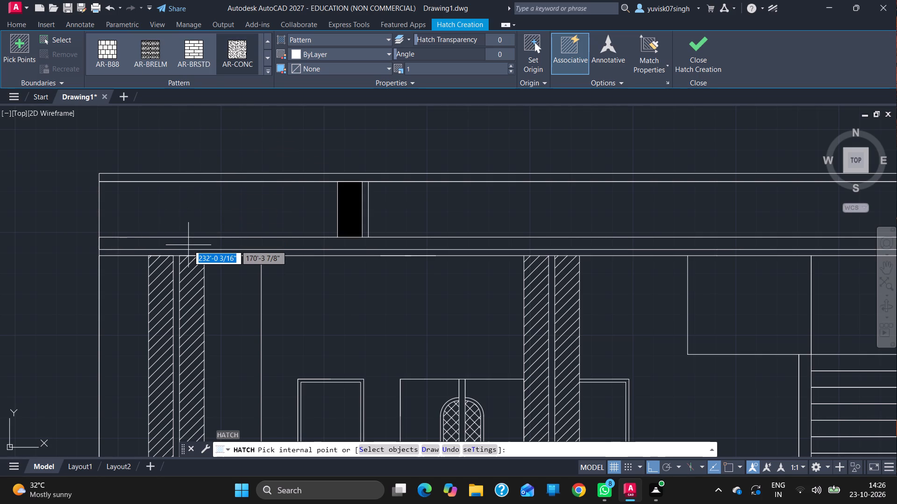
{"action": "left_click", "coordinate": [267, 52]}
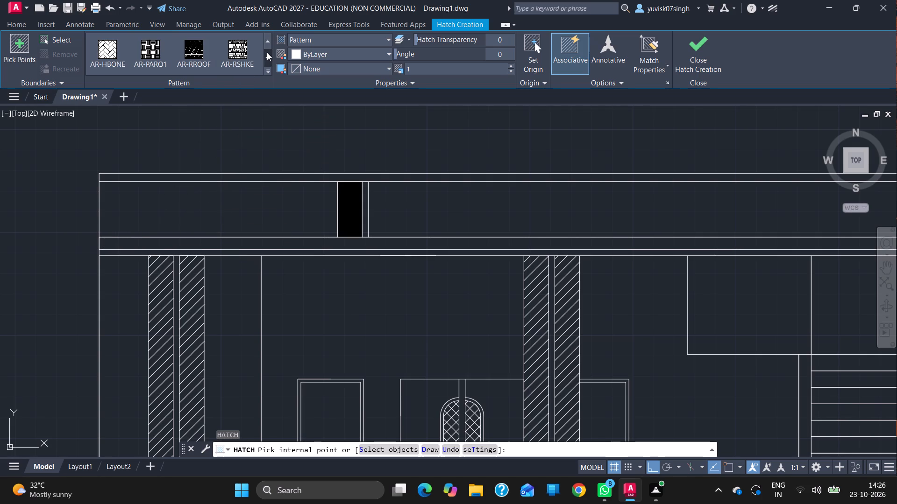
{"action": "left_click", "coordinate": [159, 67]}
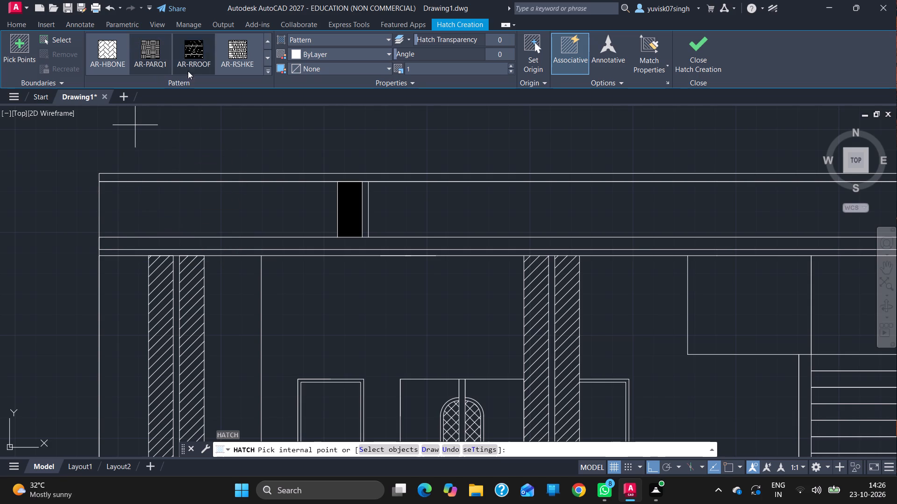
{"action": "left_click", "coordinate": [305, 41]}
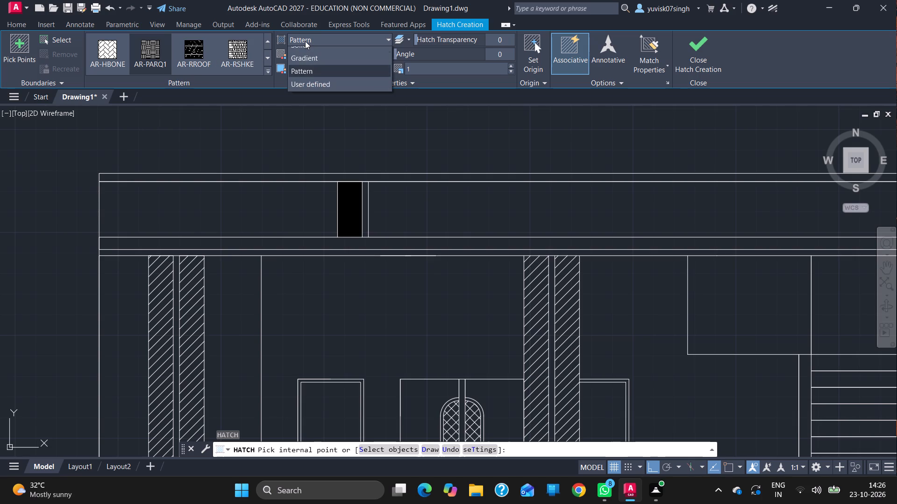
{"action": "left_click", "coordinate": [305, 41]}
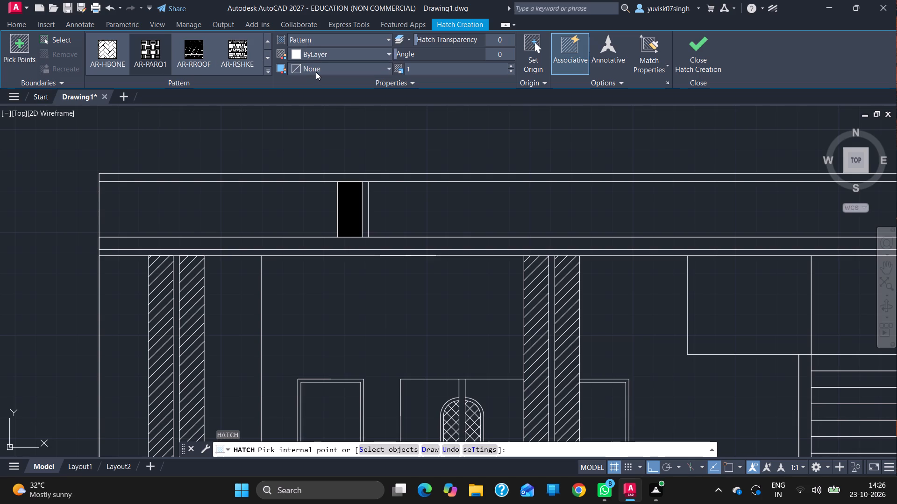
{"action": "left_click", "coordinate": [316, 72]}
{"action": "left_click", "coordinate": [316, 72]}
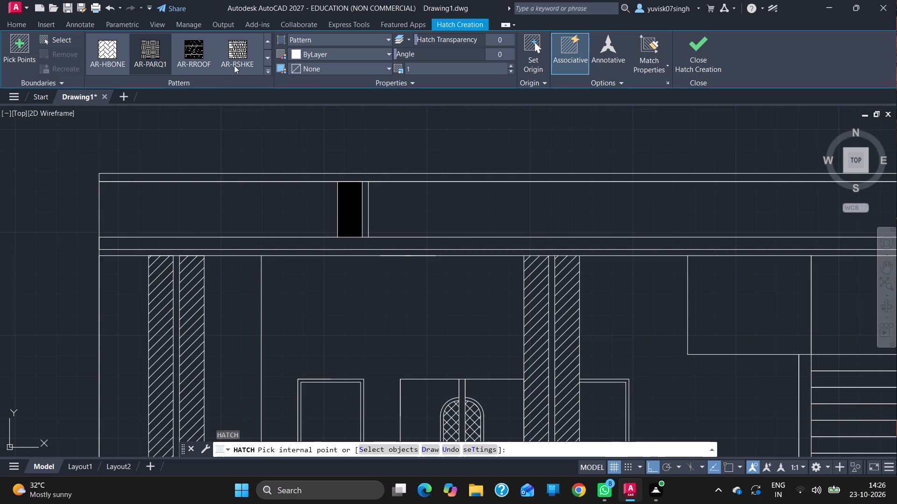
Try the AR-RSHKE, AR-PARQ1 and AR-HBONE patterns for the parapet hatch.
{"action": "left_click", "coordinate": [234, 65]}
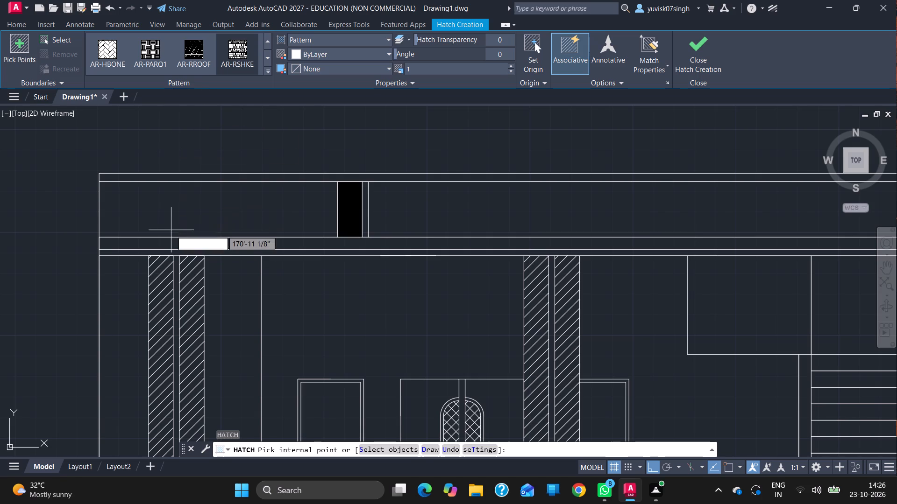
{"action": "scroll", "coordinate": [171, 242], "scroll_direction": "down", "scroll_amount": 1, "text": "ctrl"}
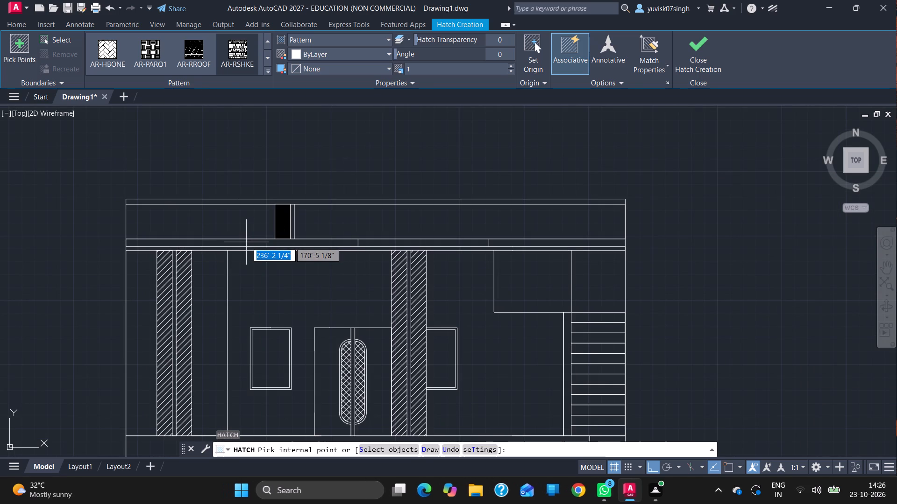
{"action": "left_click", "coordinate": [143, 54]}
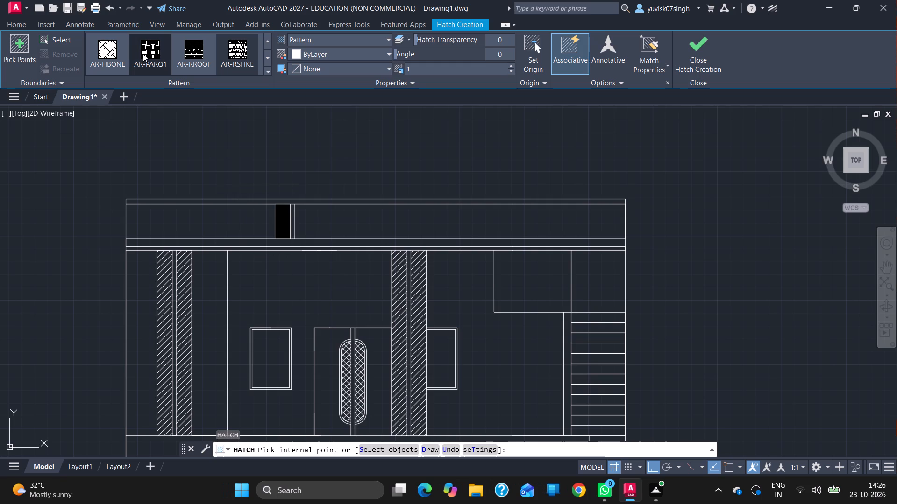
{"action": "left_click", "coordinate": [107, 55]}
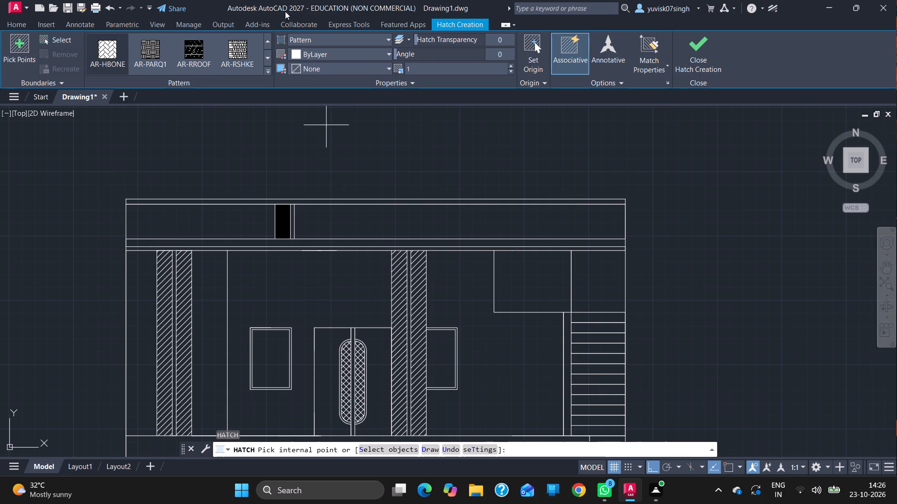
Hatch the narrow horizontal band directly below the parapet panels with the ANSI34 pattern.
{"action": "left_click", "coordinate": [270, 38]}
{"action": "left_click", "coordinate": [270, 38]}
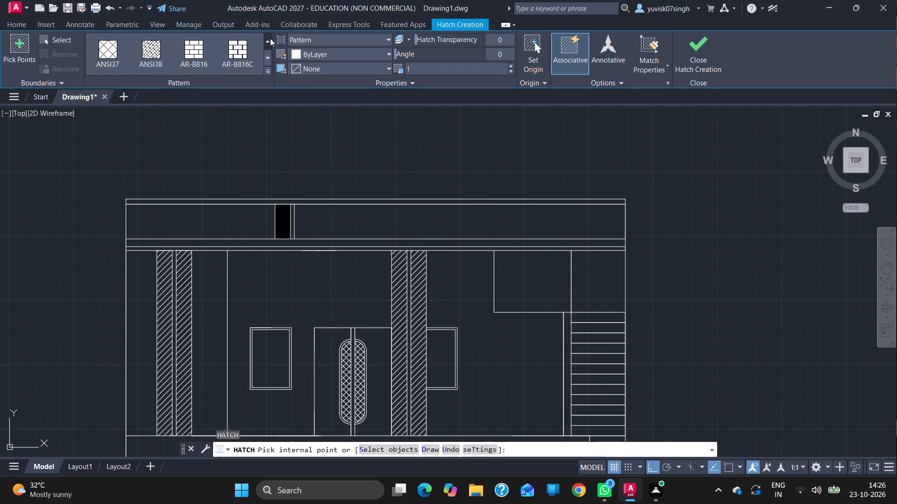
{"action": "left_click", "coordinate": [270, 38]}
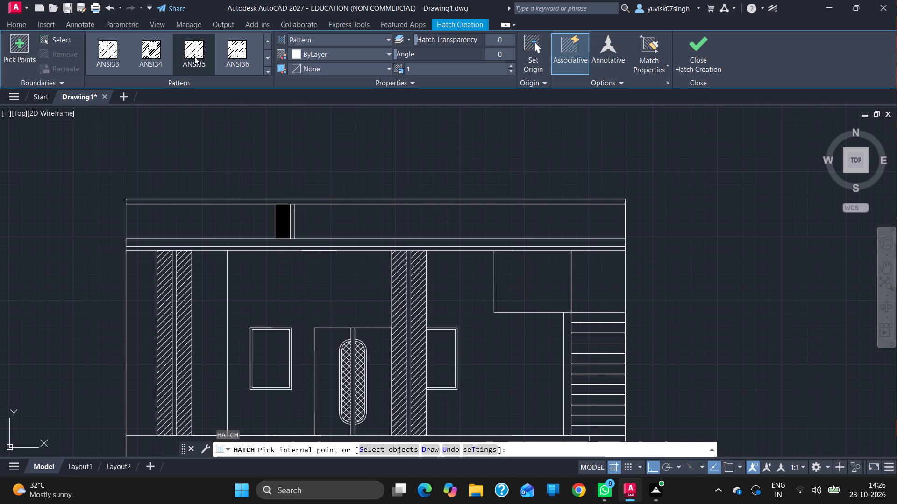
{"action": "left_click", "coordinate": [168, 53]}
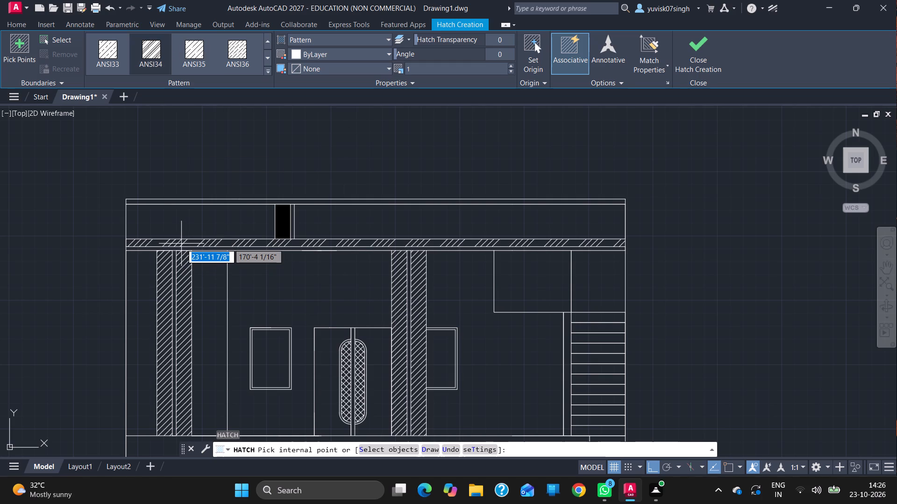
{"action": "left_click", "coordinate": [181, 244]}
{"action": "key", "text": "Escape"}
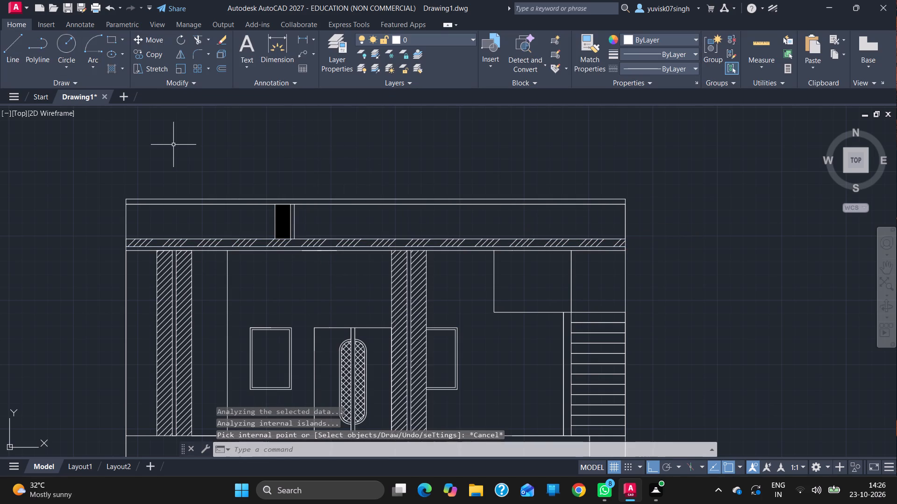
Offset the black strip's outer edge line repeatedly at 2" spacing, filling the first parapet panel with vertical lines up to the elevation's left end.
{"action": "key", "text": "o"}
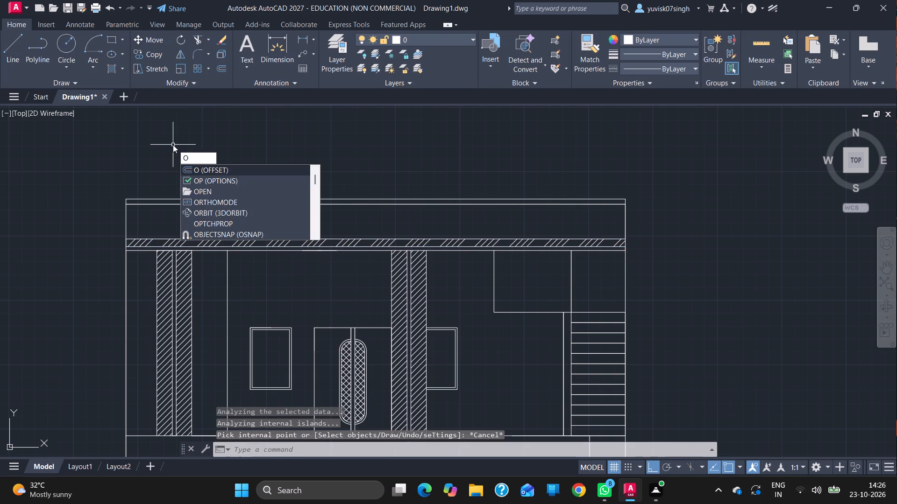
{"action": "key", "text": "Return"}
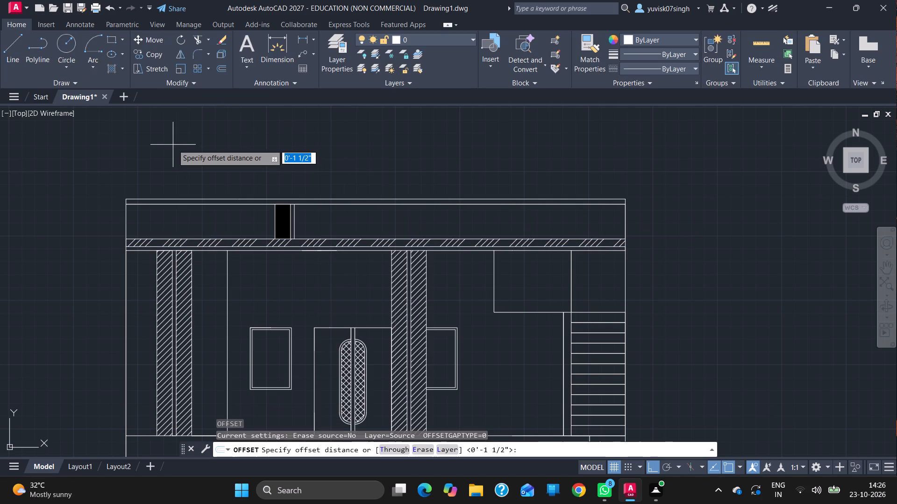
{"action": "key", "text": "2"}
{"action": "key", "text": "Return"}
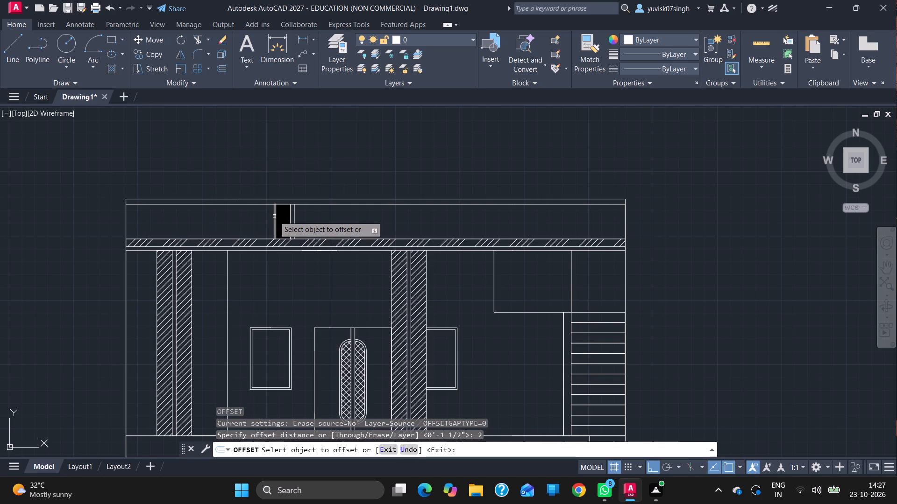
{"action": "left_click_drag", "start_coordinate": [274, 216], "coordinate": [256, 216]}
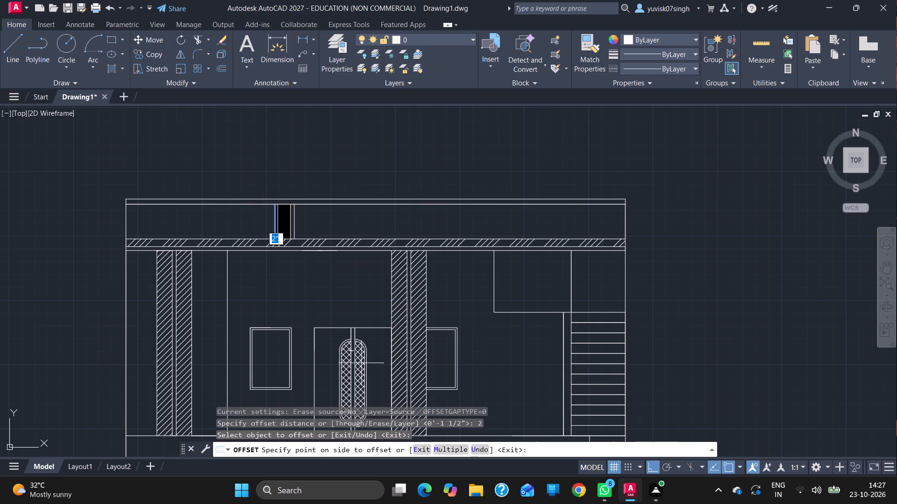
{"action": "left_click", "coordinate": [440, 452]}
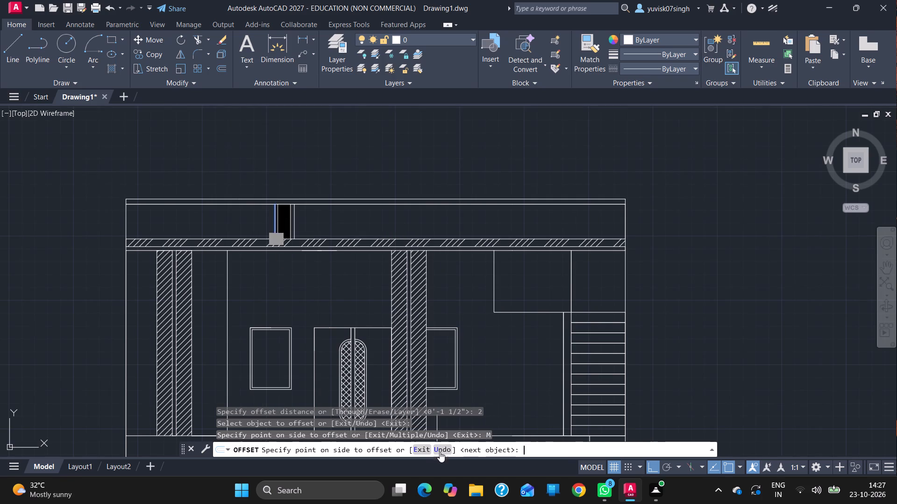
{"action": "triple_click", "coordinate": [178, 217]}
{"action": "triple_click", "coordinate": [178, 217]}
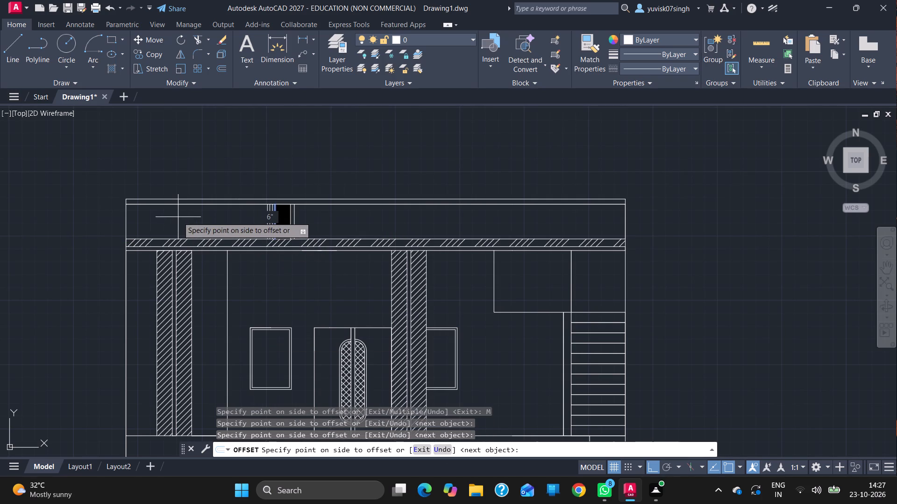
{"action": "triple_click", "coordinate": [178, 217]}
{"action": "triple_click", "coordinate": [178, 217]}
{"action": "triple_click", "coordinate": [178, 217]}
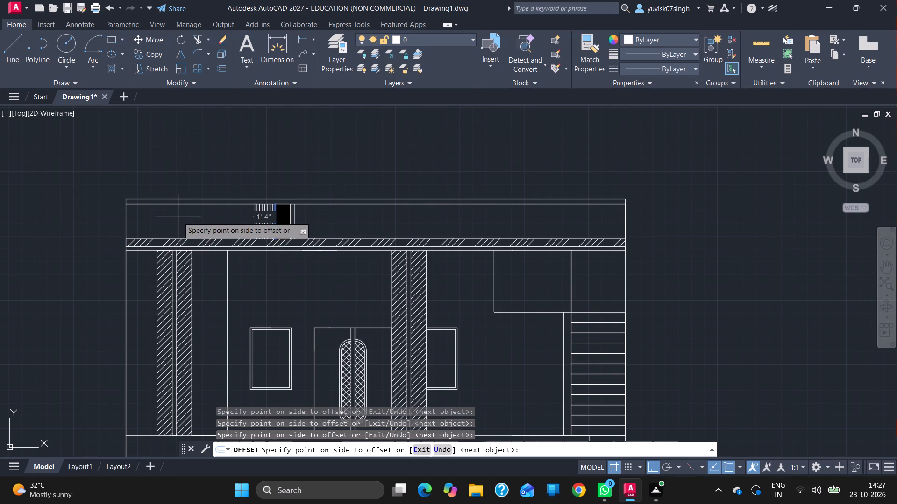
{"action": "triple_click", "coordinate": [178, 217]}
{"action": "triple_click", "coordinate": [178, 217]}
{"action": "triple_click", "coordinate": [178, 217]}
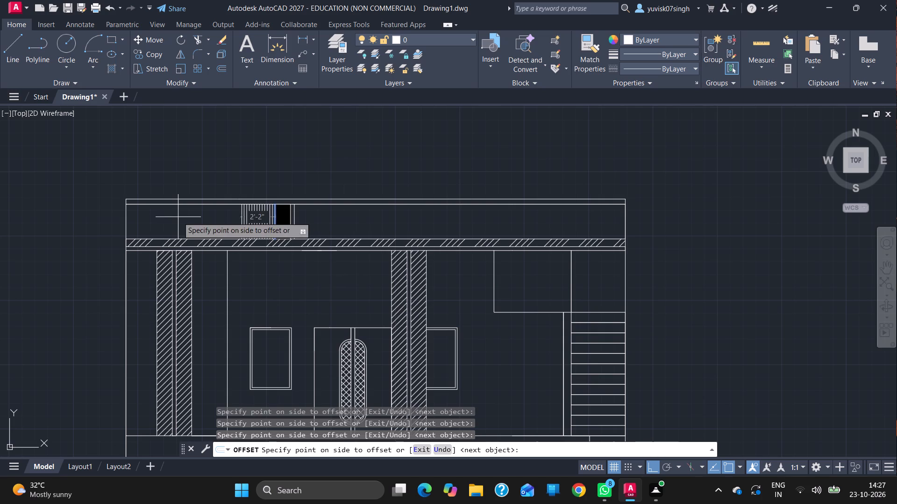
{"action": "triple_click", "coordinate": [178, 217]}
{"action": "triple_click", "coordinate": [178, 217]}
{"action": "triple_click", "coordinate": [178, 217]}
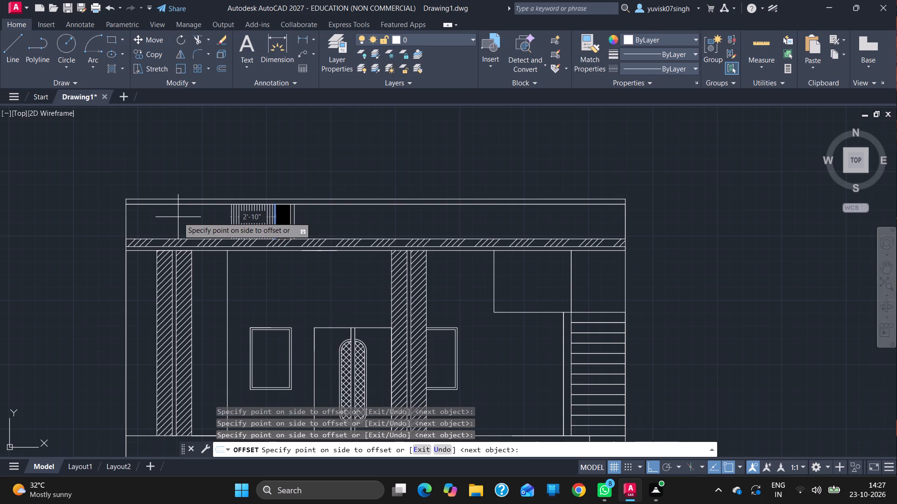
{"action": "triple_click", "coordinate": [178, 217]}
{"action": "triple_click", "coordinate": [178, 217]}
{"action": "triple_click", "coordinate": [178, 217]}
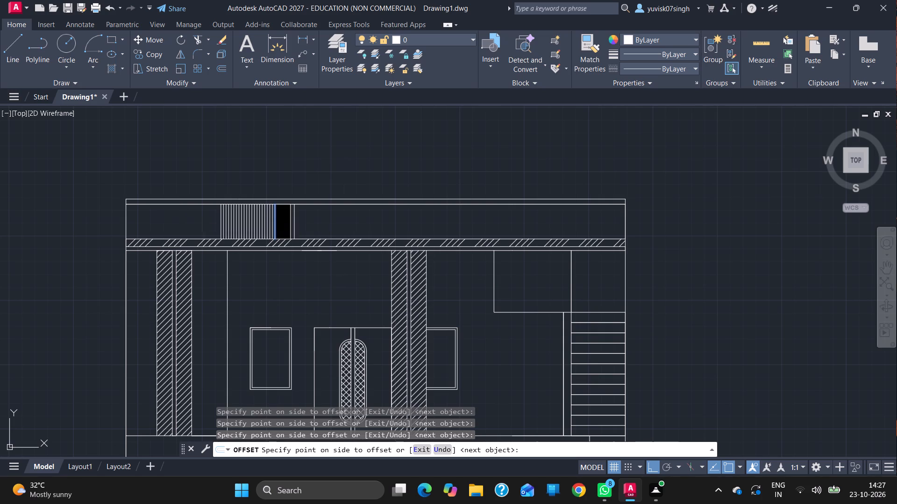
{"action": "triple_click", "coordinate": [178, 217]}
{"action": "triple_click", "coordinate": [178, 217]}
{"action": "triple_click", "coordinate": [178, 217]}
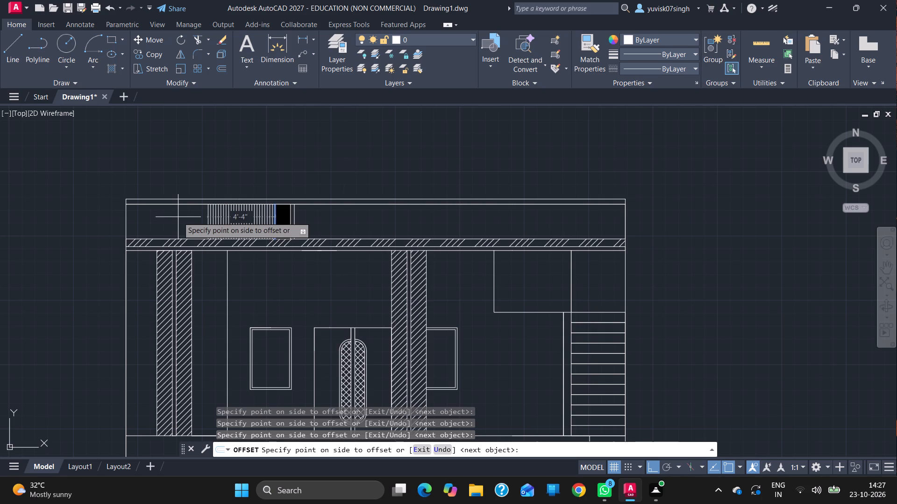
{"action": "triple_click", "coordinate": [178, 217]}
{"action": "triple_click", "coordinate": [178, 217]}
{"action": "triple_click", "coordinate": [178, 217]}
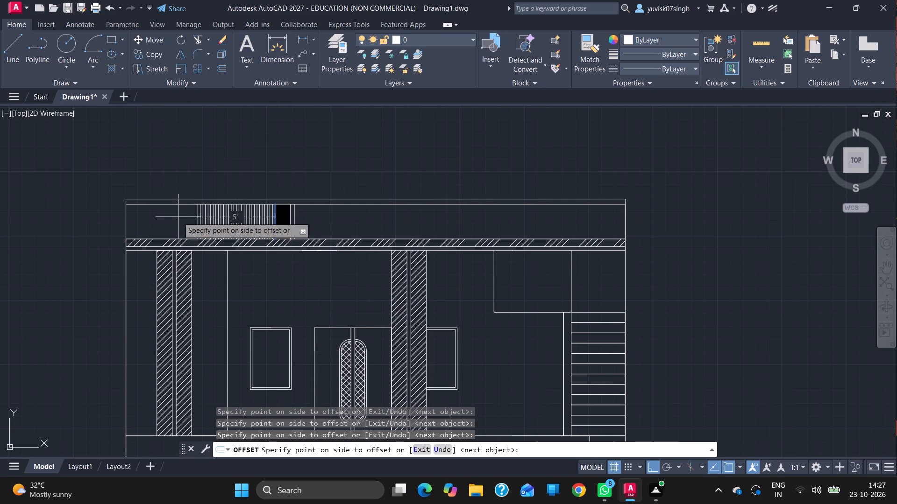
{"action": "triple_click", "coordinate": [178, 217]}
{"action": "triple_click", "coordinate": [178, 217]}
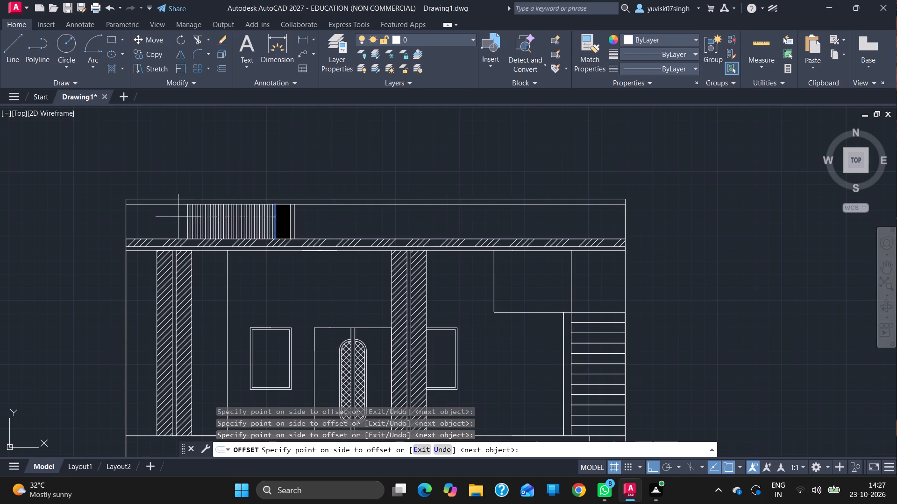
{"action": "triple_click", "coordinate": [178, 217]}
{"action": "triple_click", "coordinate": [178, 217]}
{"action": "triple_click", "coordinate": [178, 217]}
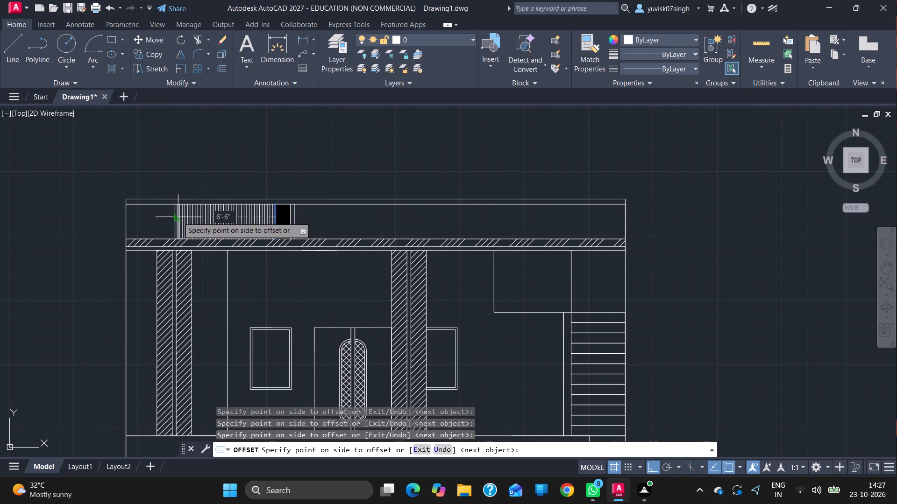
{"action": "triple_click", "coordinate": [178, 217]}
{"action": "triple_click", "coordinate": [178, 217]}
{"action": "triple_click", "coordinate": [178, 217]}
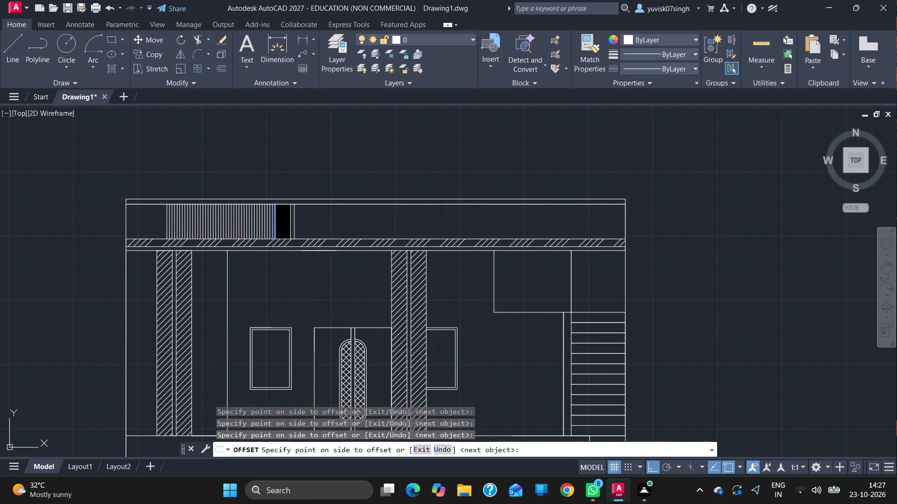
{"action": "triple_click", "coordinate": [178, 217]}
{"action": "triple_click", "coordinate": [178, 217]}
{"action": "triple_click", "coordinate": [178, 217]}
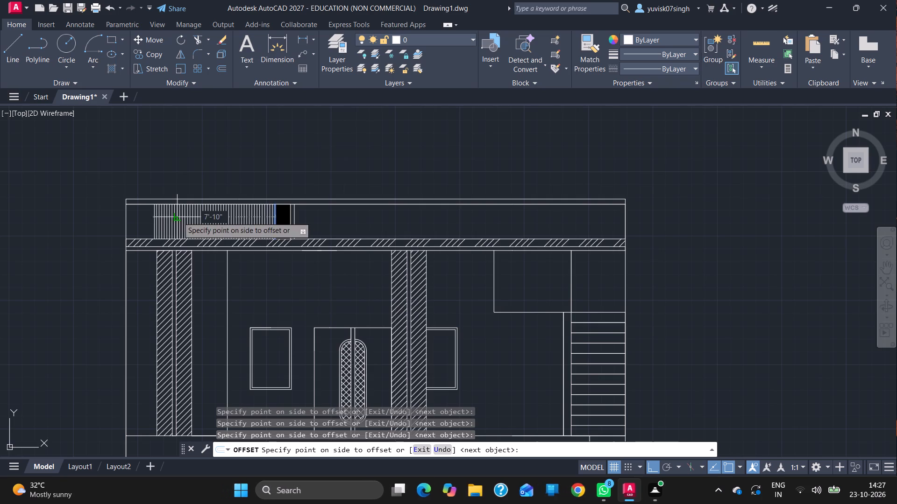
{"action": "triple_click", "coordinate": [178, 217]}
{"action": "triple_click", "coordinate": [178, 217]}
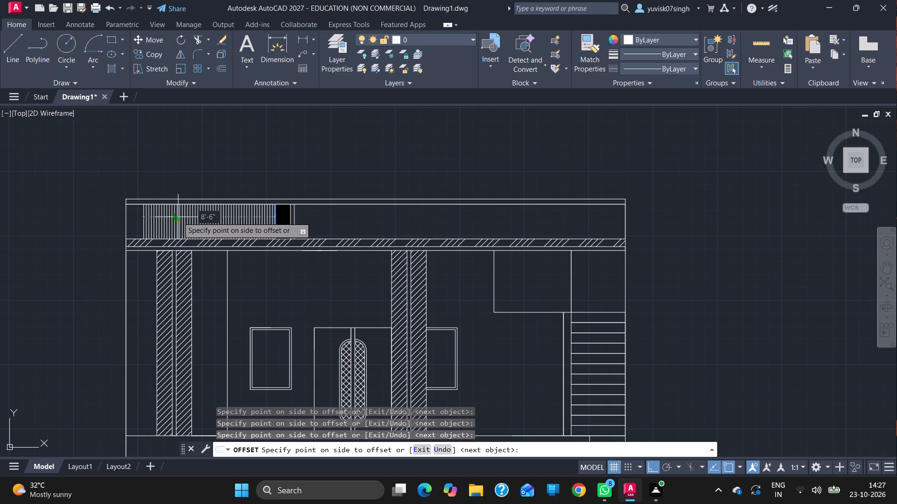
{"action": "triple_click", "coordinate": [178, 217]}
{"action": "left_click", "coordinate": [178, 217]}
{"action": "left_click", "coordinate": [178, 217]}
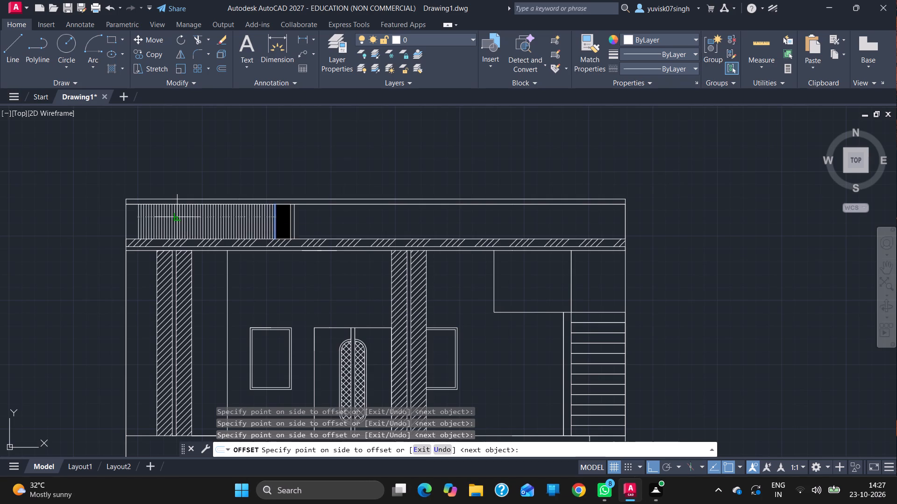
{"action": "left_click", "coordinate": [178, 217]}
{"action": "left_click", "coordinate": [178, 217]}
{"action": "left_click", "coordinate": [178, 217]}
{"action": "left_click", "coordinate": [178, 217]}
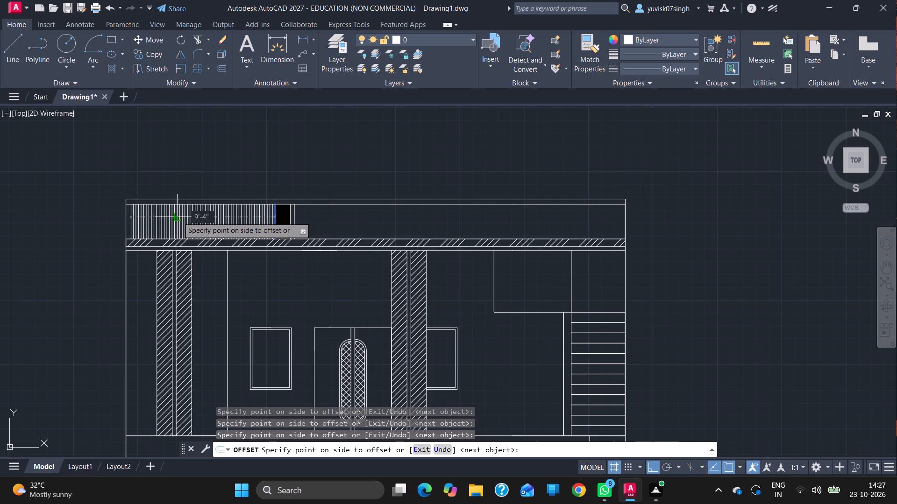
{"action": "left_click", "coordinate": [178, 217]}
{"action": "left_click", "coordinate": [178, 217]}
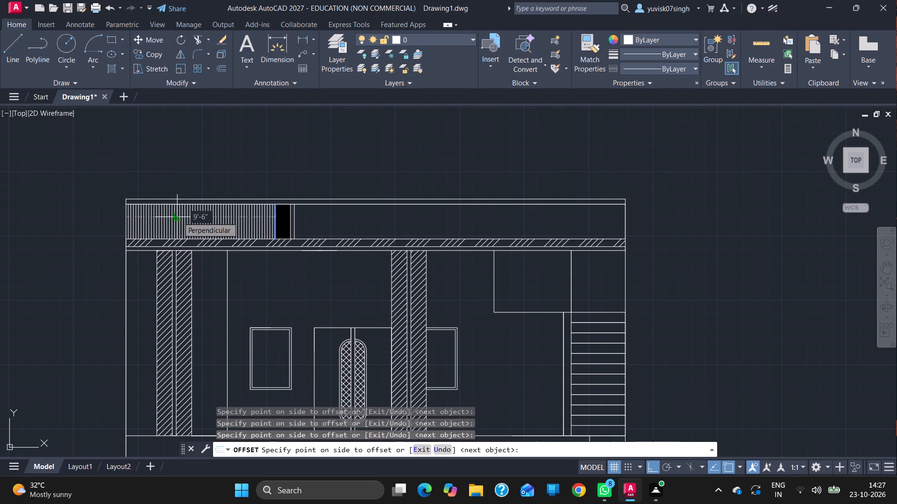
{"action": "left_click", "coordinate": [178, 217]}
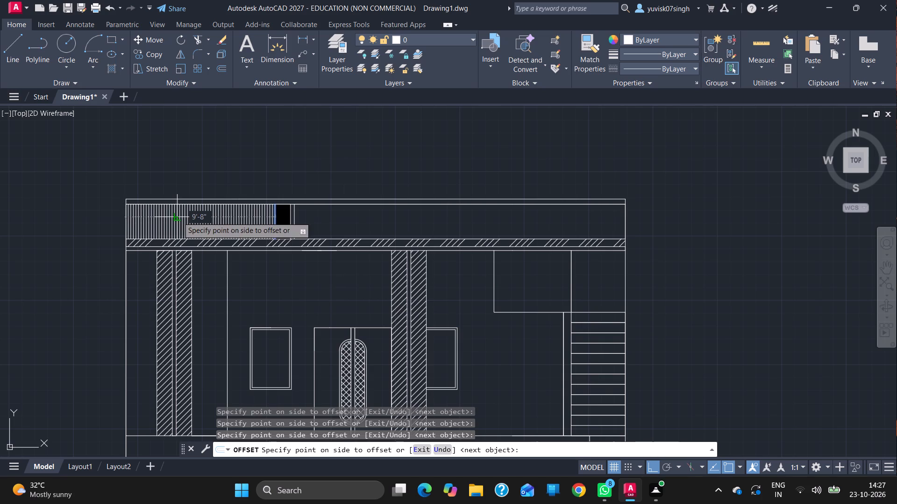
{"action": "key", "text": "Escape"}
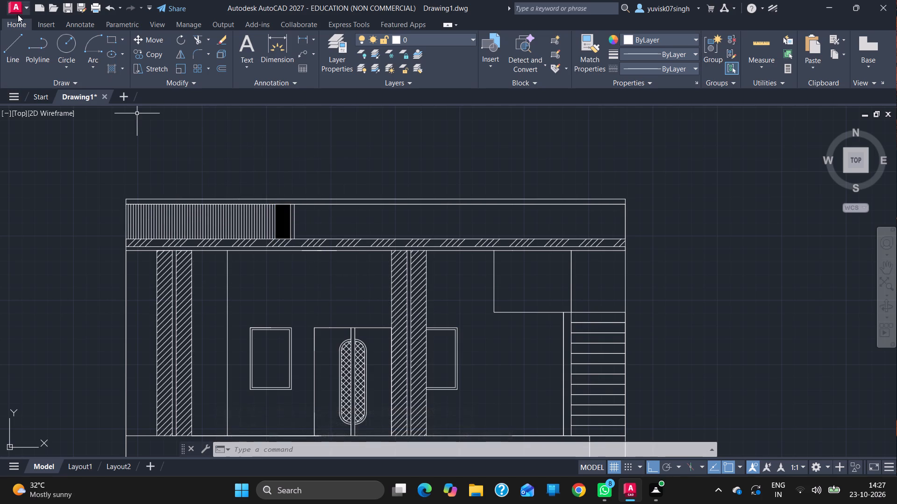
Draw a line 1' along the parapet's upper line from the division beside the black strip, continuing vertically down to the parapet's base.
{"action": "left_click", "coordinate": [22, 42]}
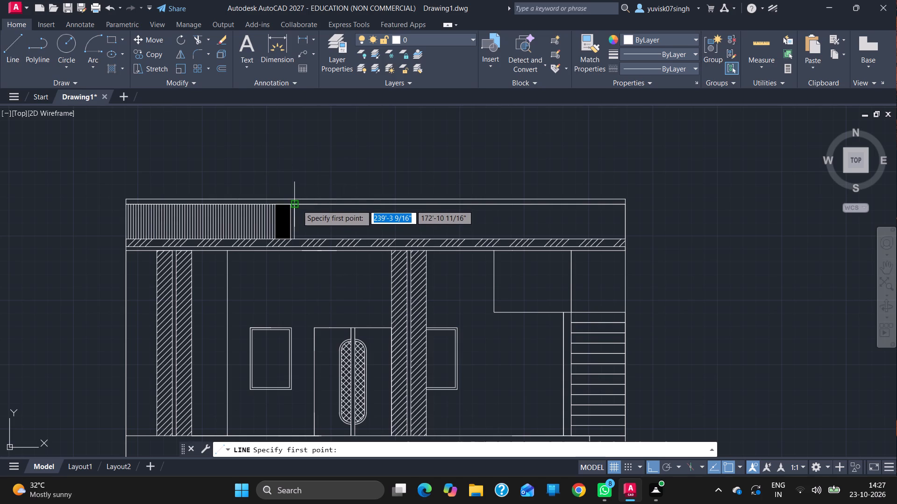
{"action": "left_click_drag", "start_coordinate": [297, 205], "coordinate": [313, 205]}
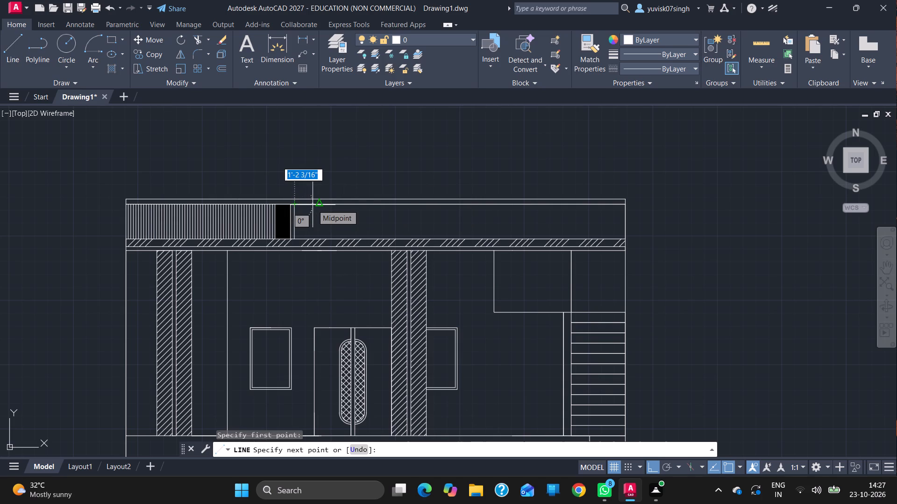
{"action": "key", "text": "1"}
{"action": "key", "text": "Return"}
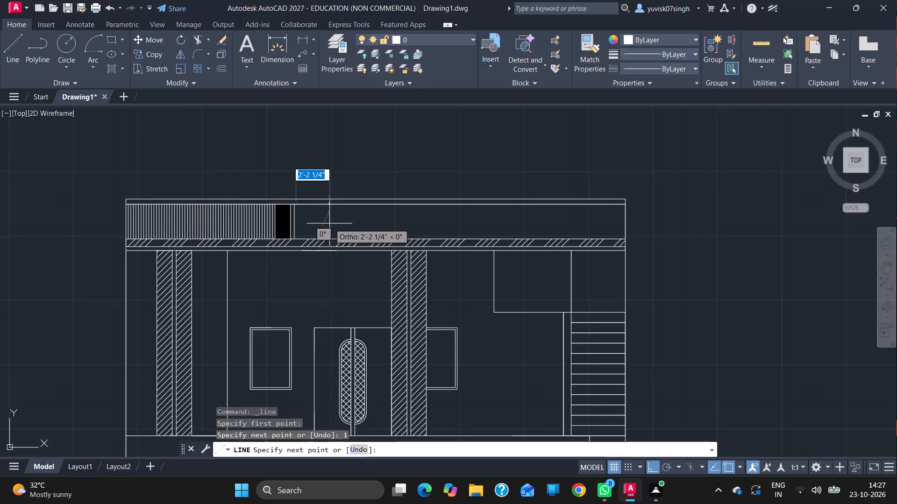
{"action": "key", "text": "ctrl+z"}
{"action": "type", "text": "1'"}
{"action": "key", "text": "Return"}
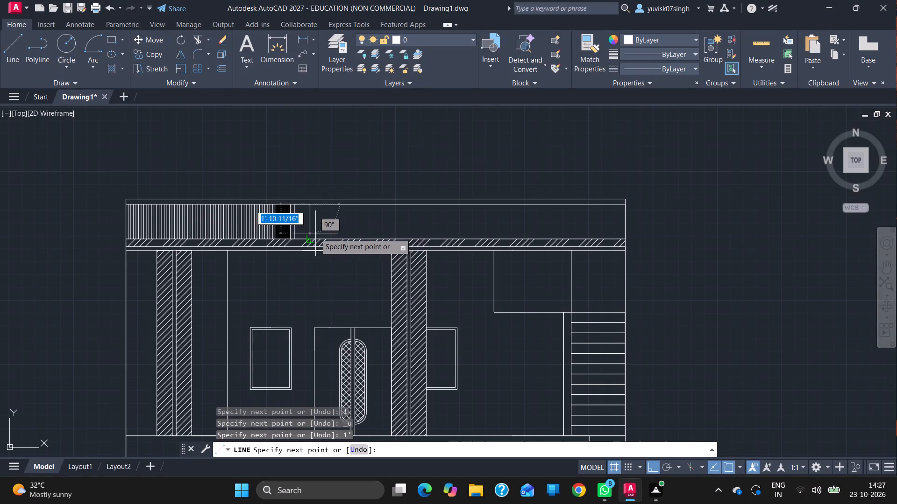
{"action": "left_click", "coordinate": [312, 236]}
{"action": "key", "text": "Escape"}
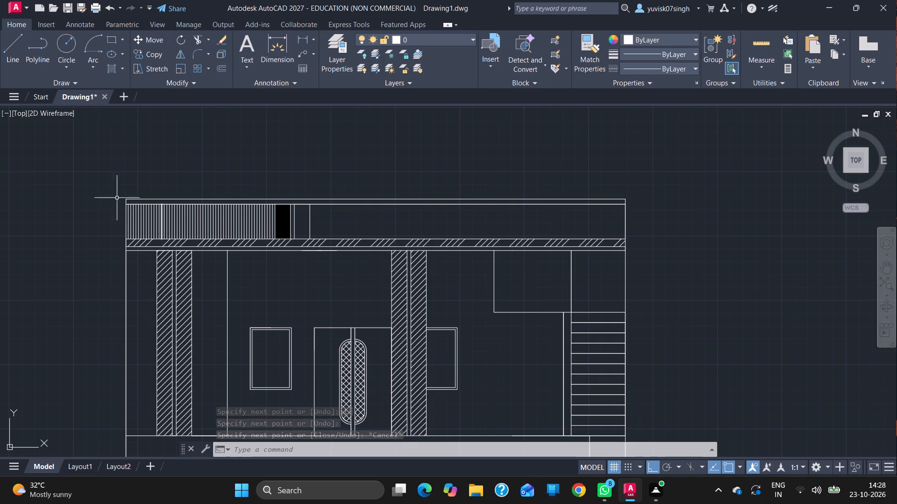
Draw a vertical line from the top of the wall edge left of the stairs up through the parapet and above its top.
{"action": "left_click", "coordinate": [6, 70]}
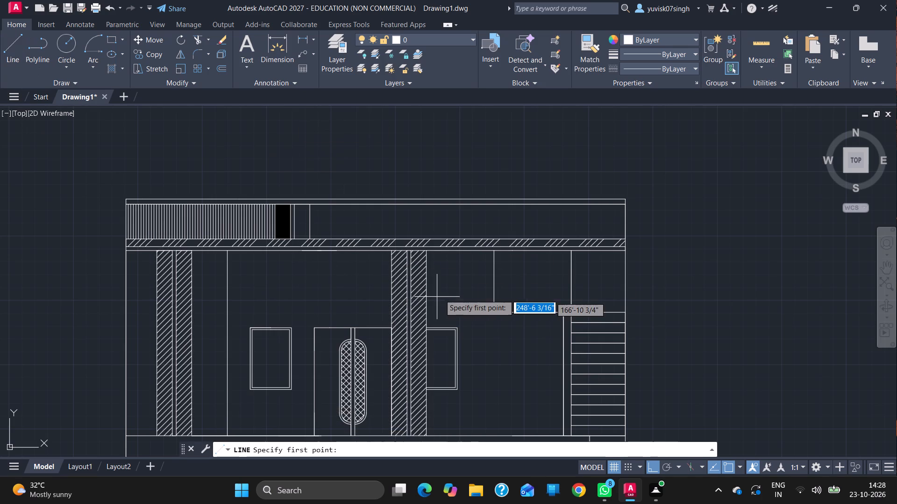
{"action": "left_click_drag", "start_coordinate": [494, 249], "coordinate": [496, 197]}
{"action": "left_click", "coordinate": [496, 197]}
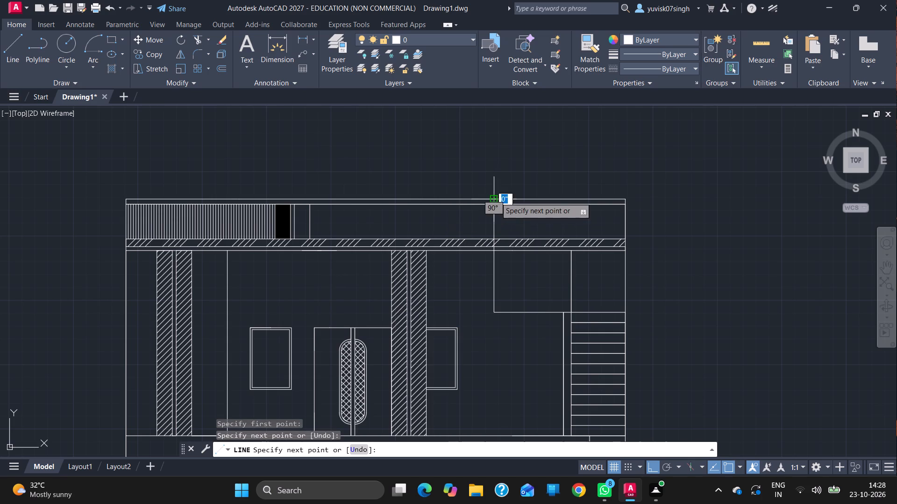
{"action": "left_click", "coordinate": [494, 135]}
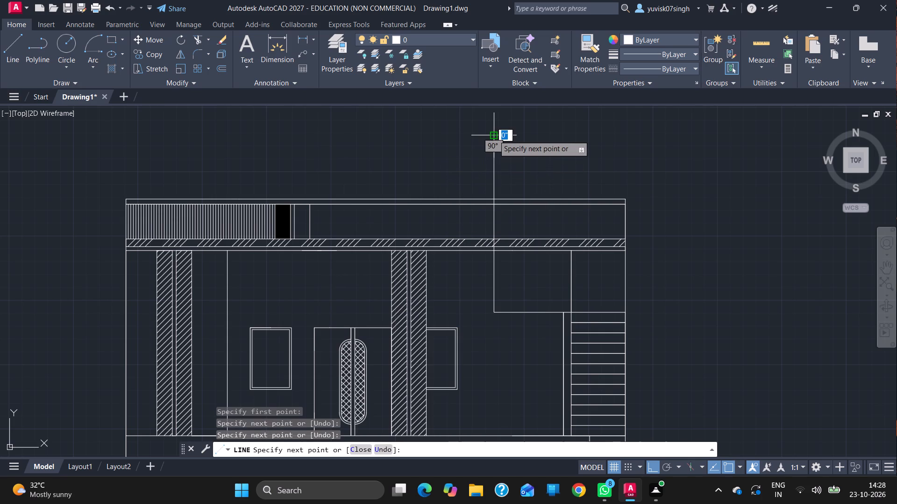
{"action": "key", "text": "Escape"}
Trim away the parts of the new vertical line crossing the parapet and the hatched band beneath it.
{"action": "type", "text": "tr"}
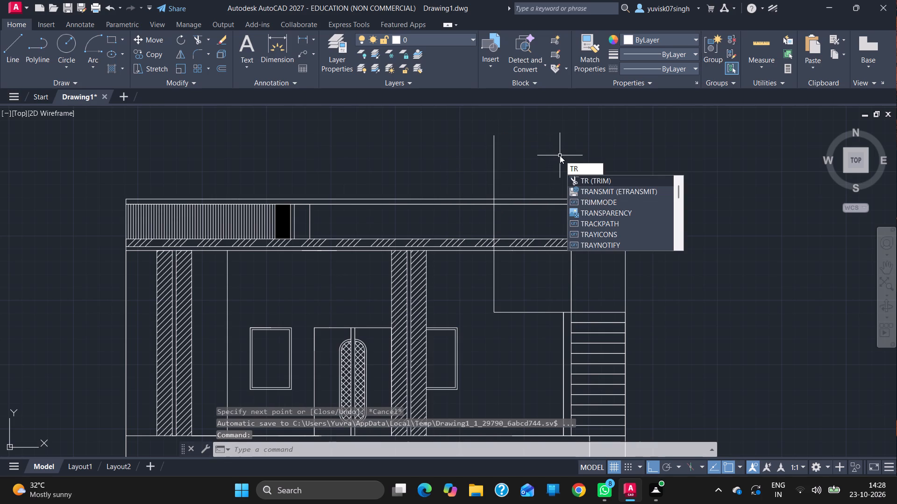
{"action": "key", "text": "Return"}
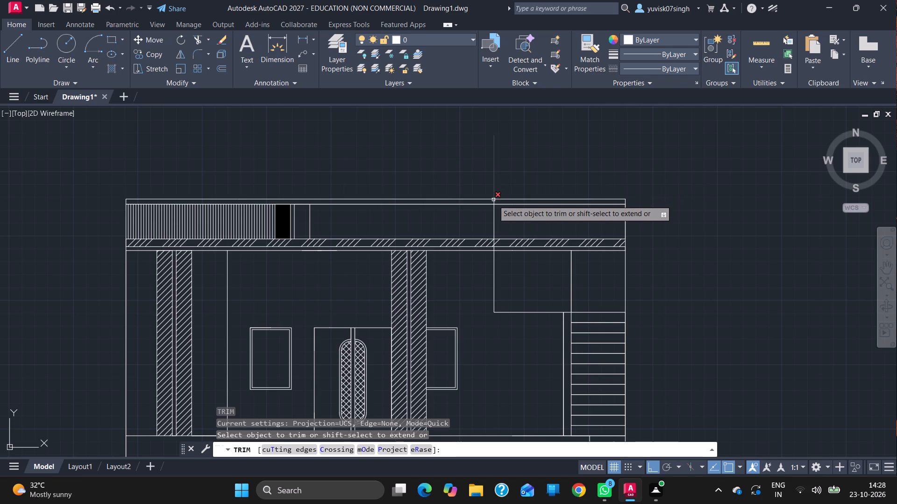
{"action": "left_click", "coordinate": [493, 201]}
{"action": "left_click", "coordinate": [495, 210]}
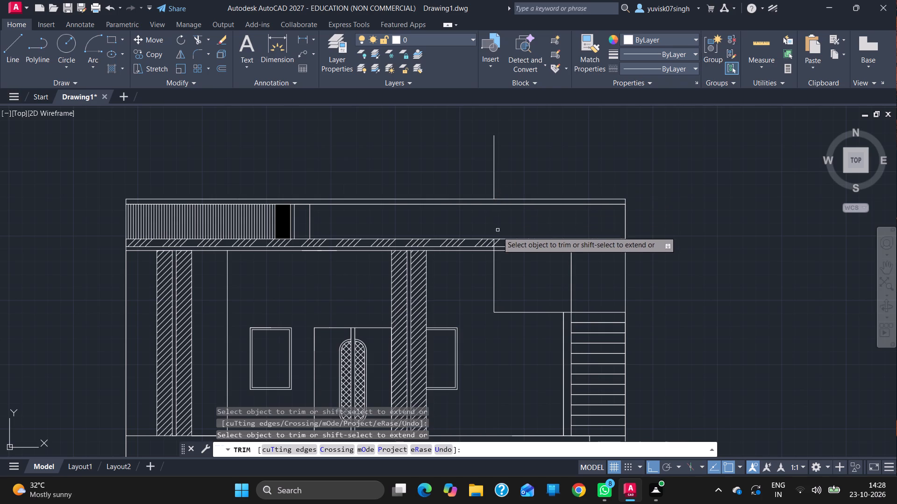
{"action": "left_click", "coordinate": [494, 244]}
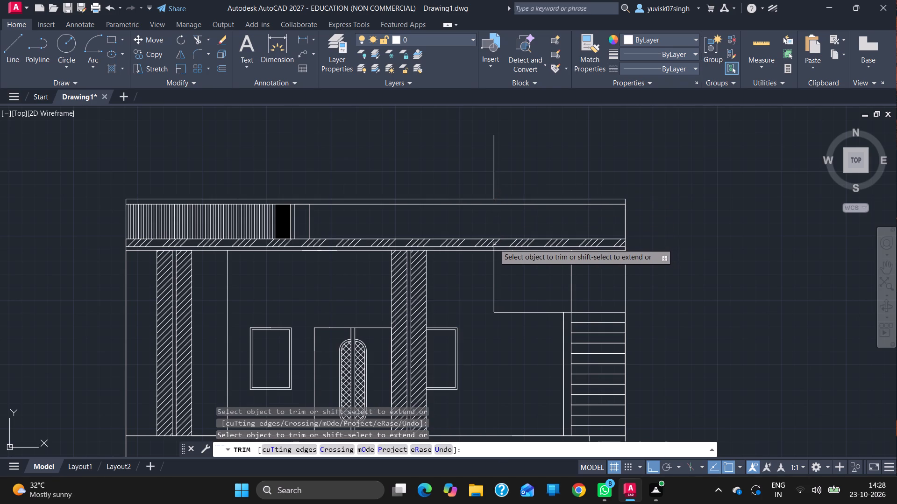
{"action": "left_click_drag", "start_coordinate": [494, 248], "coordinate": [544, 165]}
{"action": "key", "text": "Escape"}
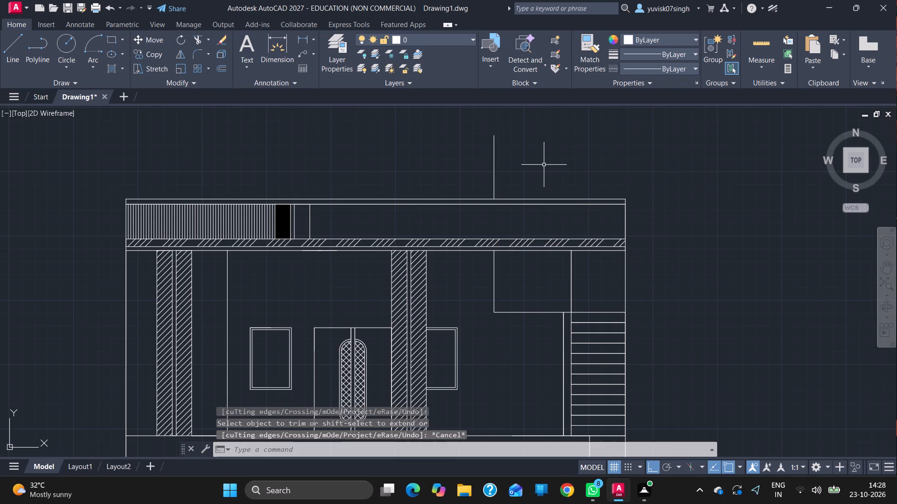
Outline a second strip 1' wide across the parapet's height, starting 7" right of the vertical line above the parapet.
{"action": "left_click", "coordinate": [17, 47]}
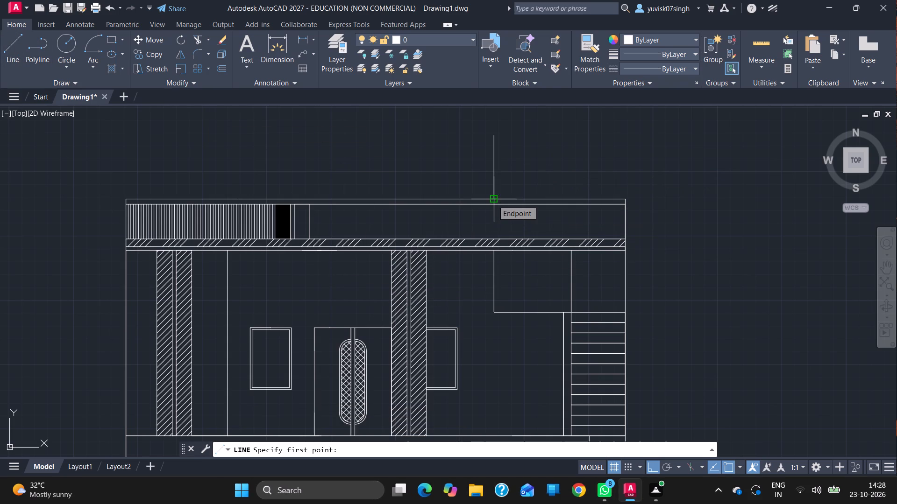
{"action": "left_click_drag", "start_coordinate": [493, 200], "coordinate": [504, 199]}
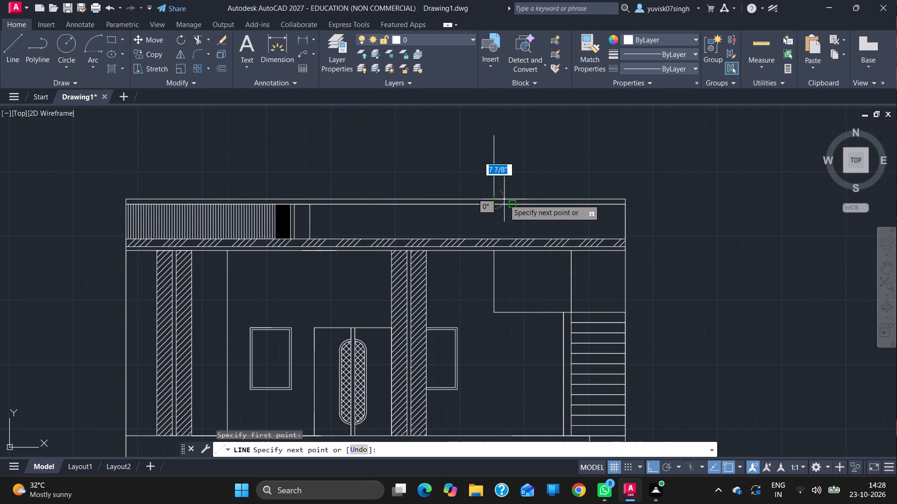
{"action": "key", "text": "7"}
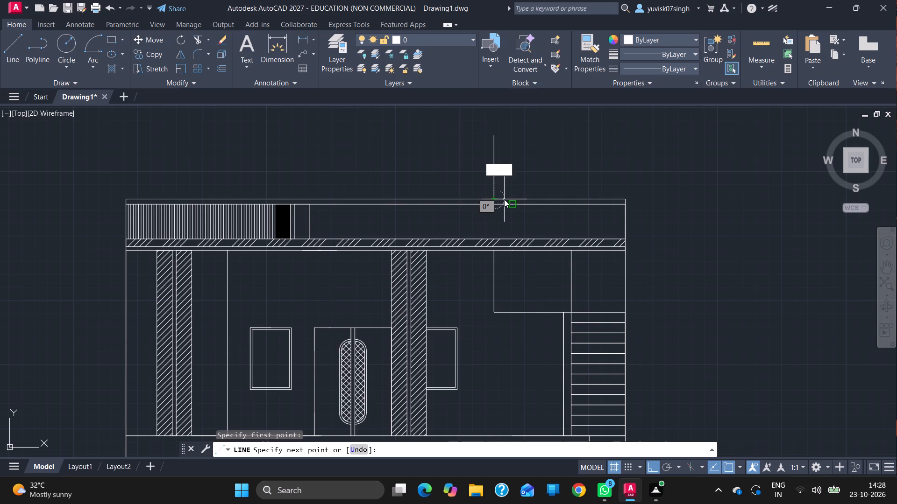
{"action": "key", "text": "Return"}
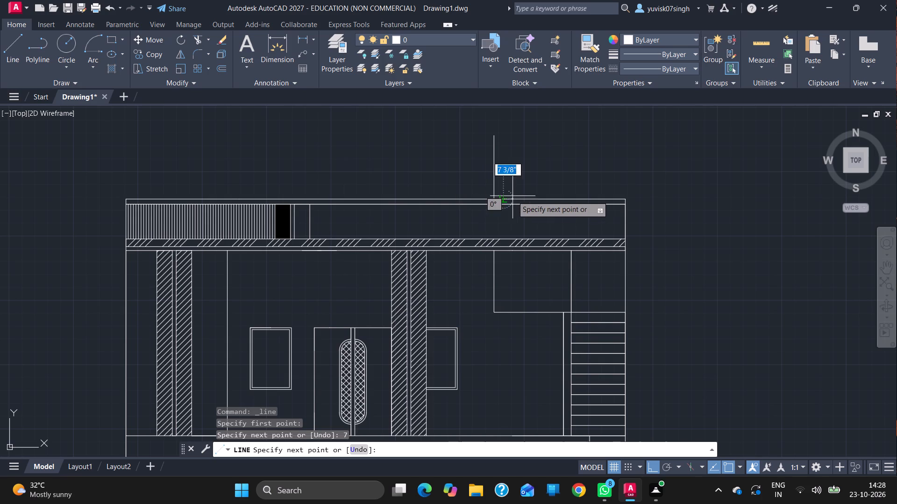
{"action": "left_click", "coordinate": [505, 205]}
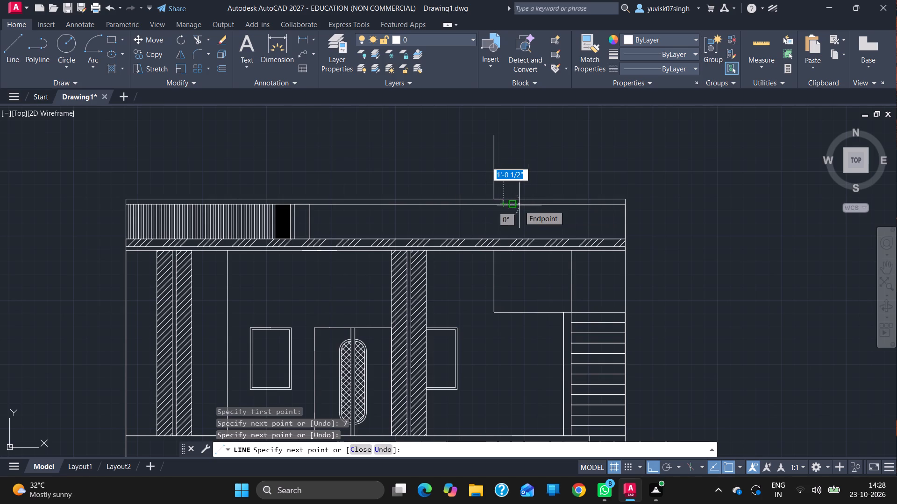
{"action": "type", "text": "1'"}
{"action": "key", "text": "Return"}
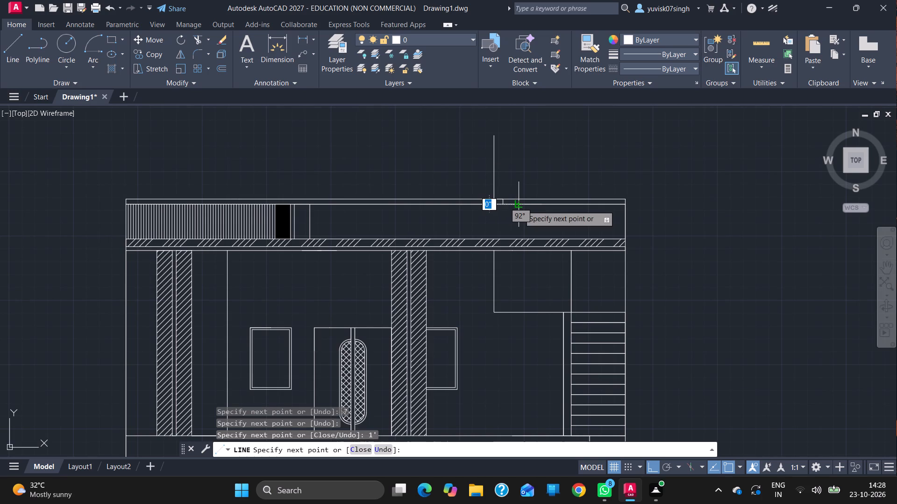
{"action": "left_click_drag", "start_coordinate": [520, 236], "coordinate": [518, 236]}
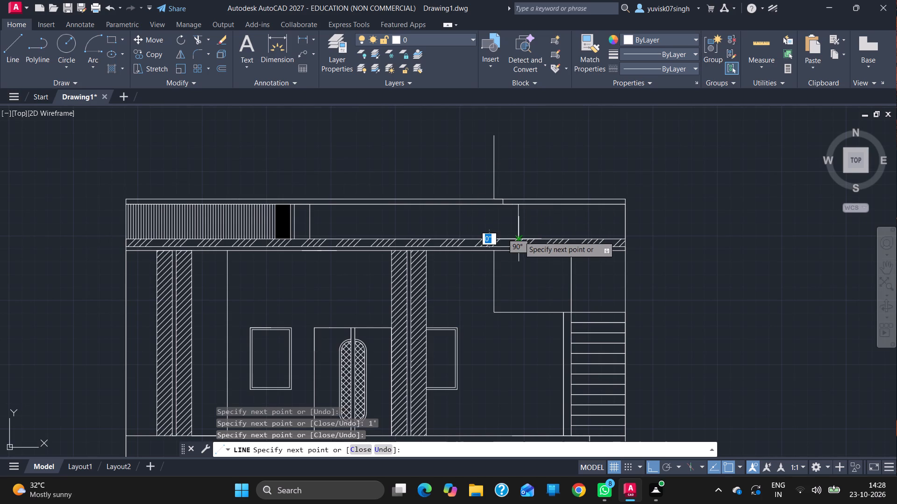
{"action": "left_click_drag", "start_coordinate": [518, 236], "coordinate": [505, 236]}
{"action": "type", "text": "1'"}
{"action": "key", "text": "Return"}
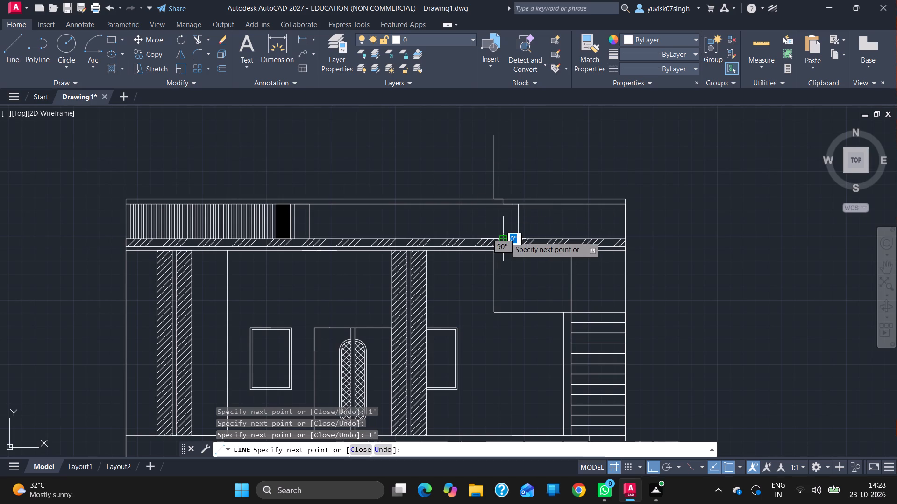
{"action": "left_click", "coordinate": [504, 207]}
{"action": "key", "text": "Escape"}
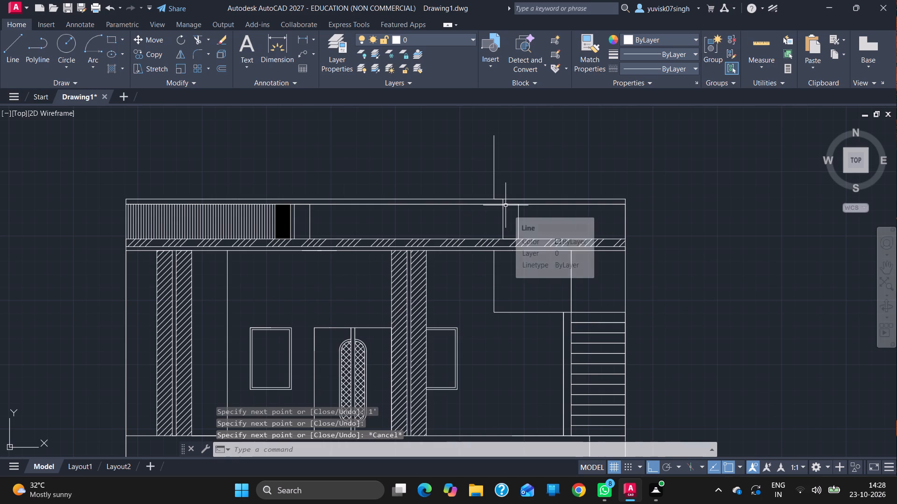
Erase the short vertical line between the parapet's two top lines above the new strip.
{"action": "left_click", "coordinate": [503, 201]}
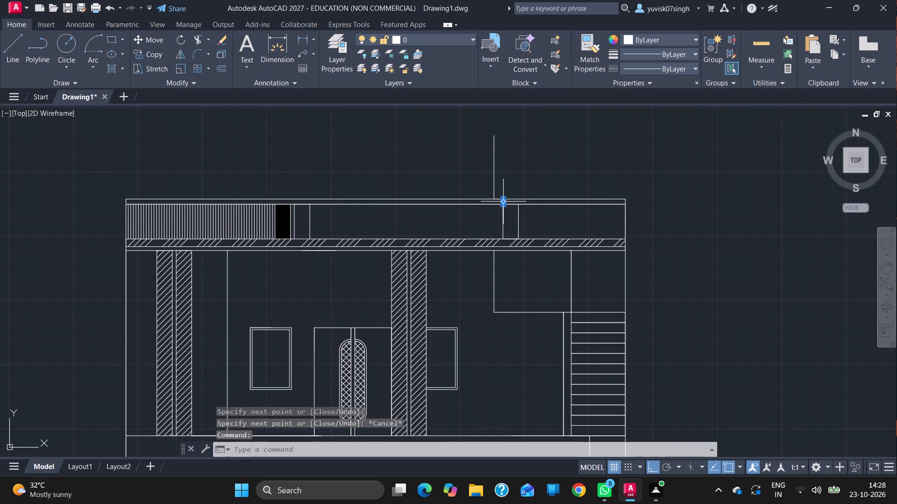
{"action": "key", "text": "Delete"}
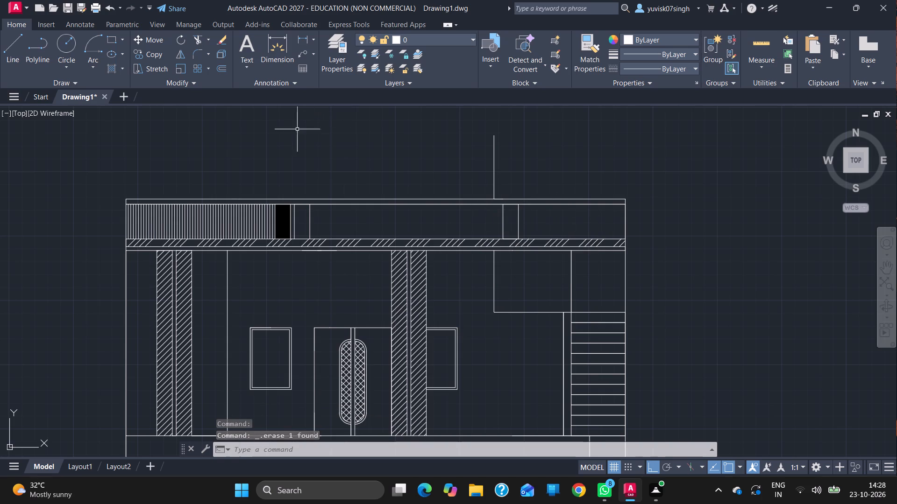
Hatch the two empty 1' parapet strips with the SOLID pattern in black (0,0,0).
{"action": "key", "text": "h"}
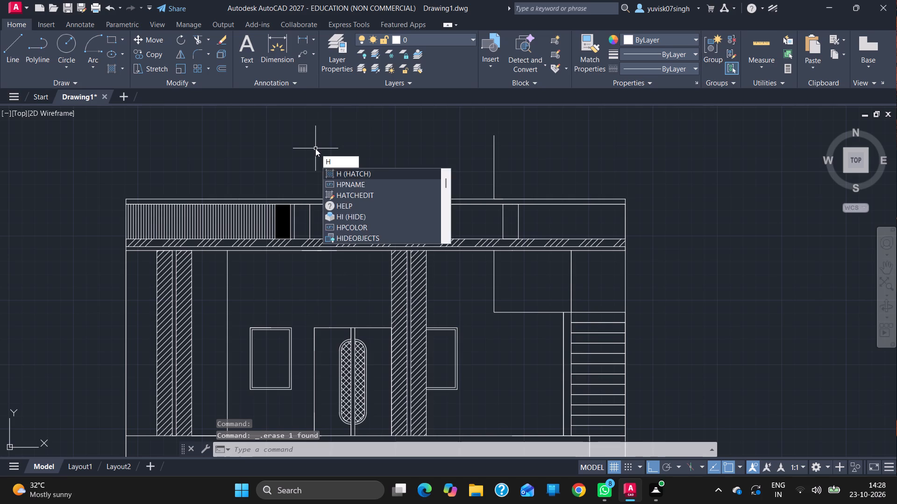
{"action": "key", "text": "Return"}
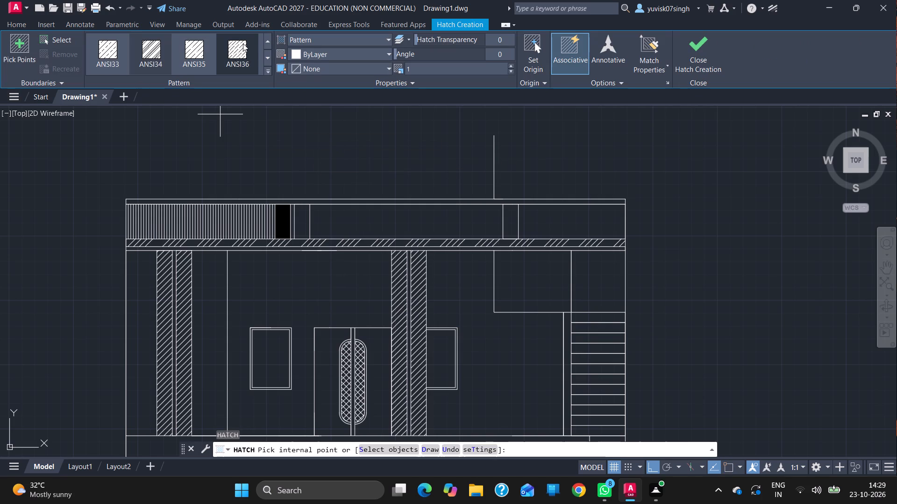
{"action": "left_click", "coordinate": [268, 40]}
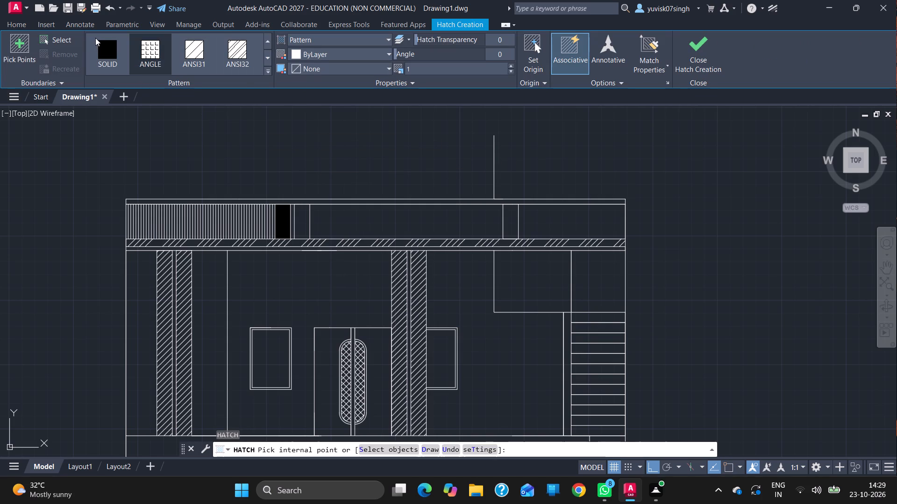
{"action": "left_click", "coordinate": [96, 38]}
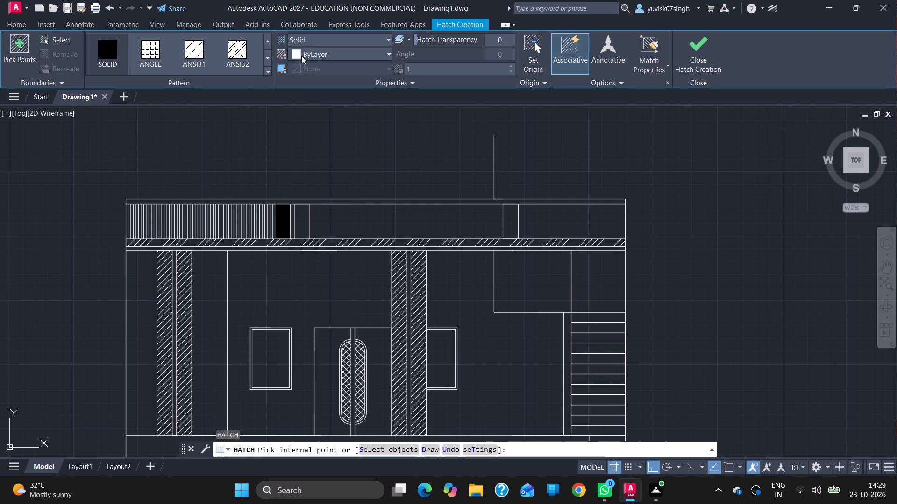
{"action": "left_click", "coordinate": [301, 56]}
{"action": "left_click", "coordinate": [296, 105]}
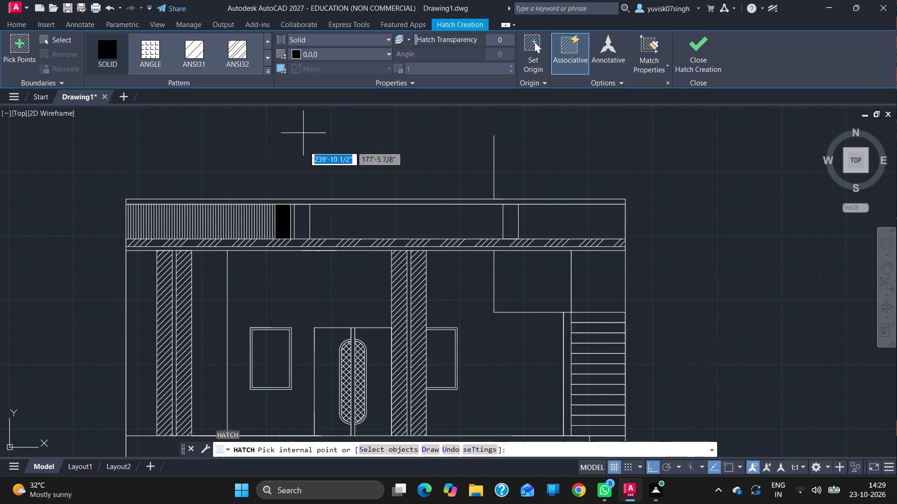
{"action": "left_click", "coordinate": [299, 224]}
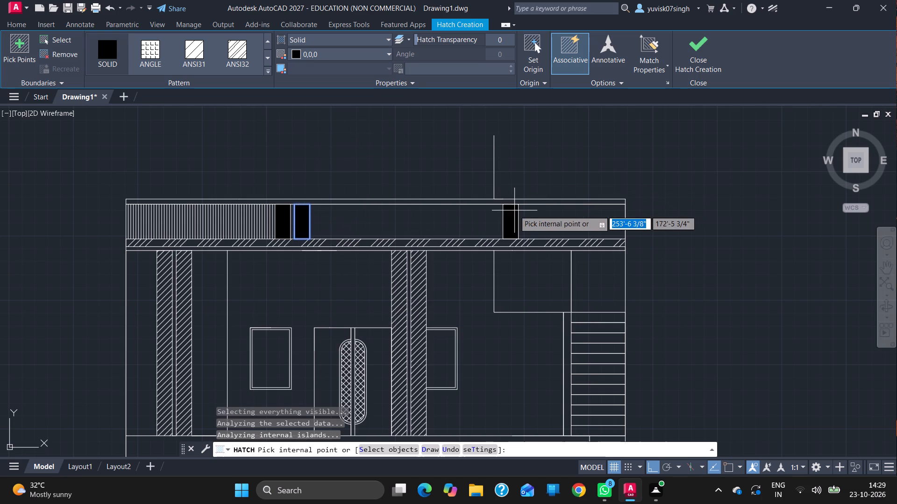
{"action": "left_click", "coordinate": [514, 210]}
{"action": "key", "text": "Escape"}
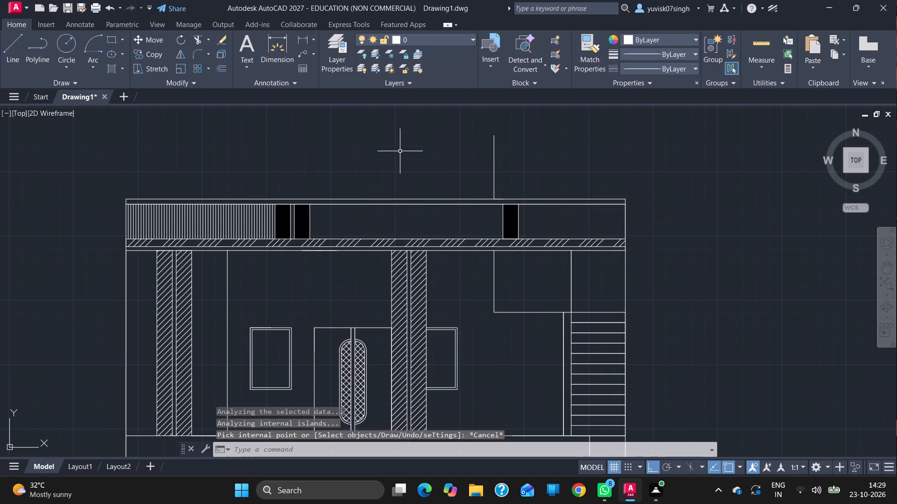
Fill the parapet panel between the second and third black strips with vertical lines, using repeated 2" offsets from the second strip's right edge.
{"action": "key", "text": "o"}
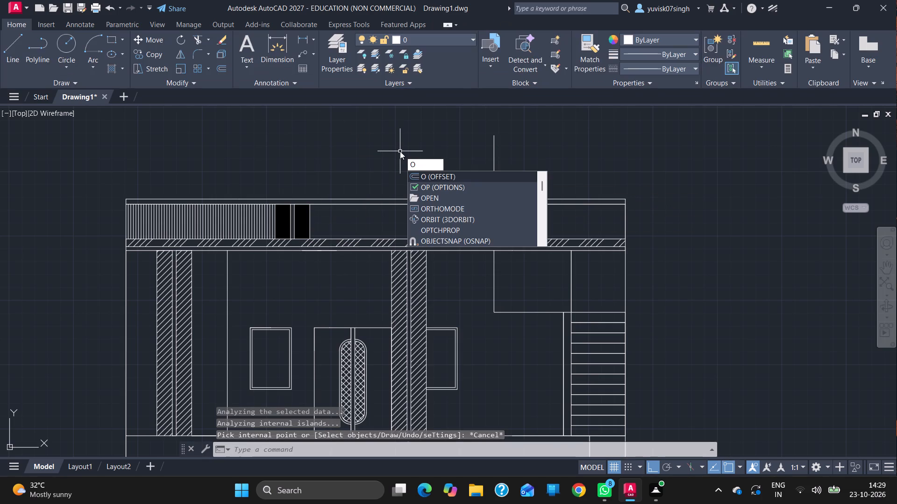
{"action": "key", "text": "Return"}
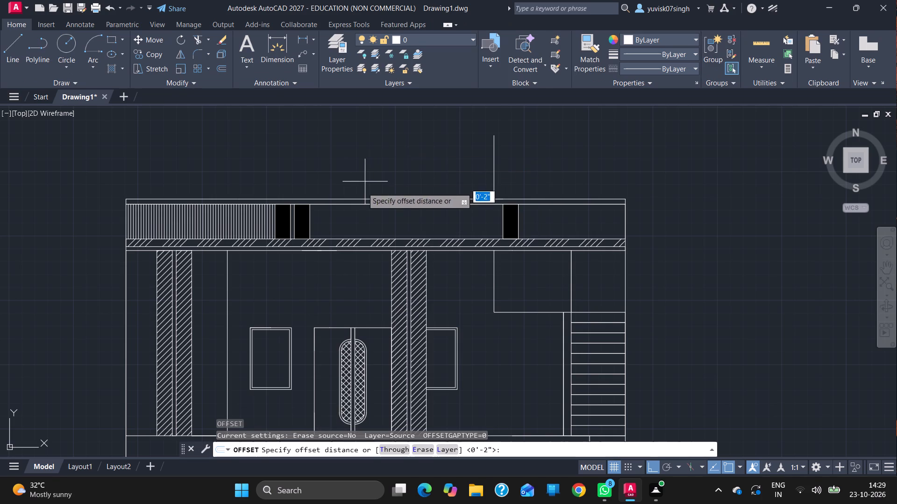
{"action": "key", "text": "Return"}
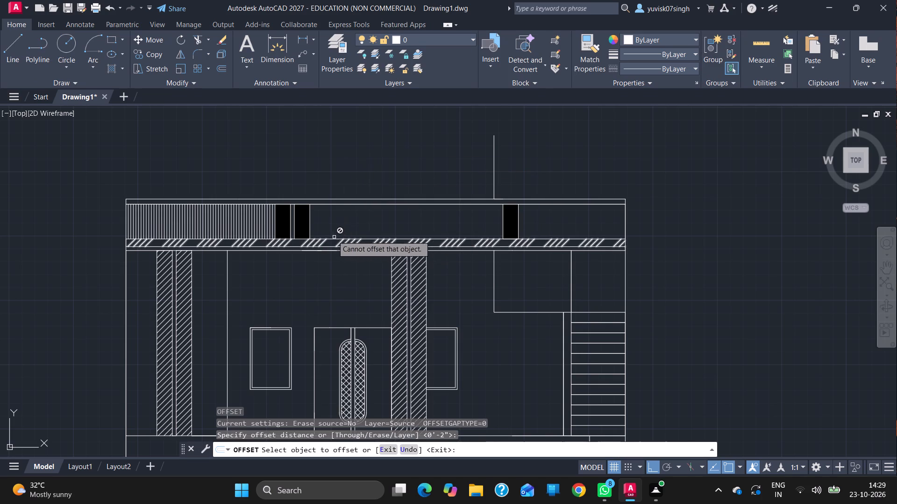
{"action": "left_click_drag", "start_coordinate": [311, 215], "coordinate": [349, 212]}
{"action": "left_click", "coordinate": [349, 212]}
{"action": "left_click_drag", "start_coordinate": [349, 212], "coordinate": [314, 210]}
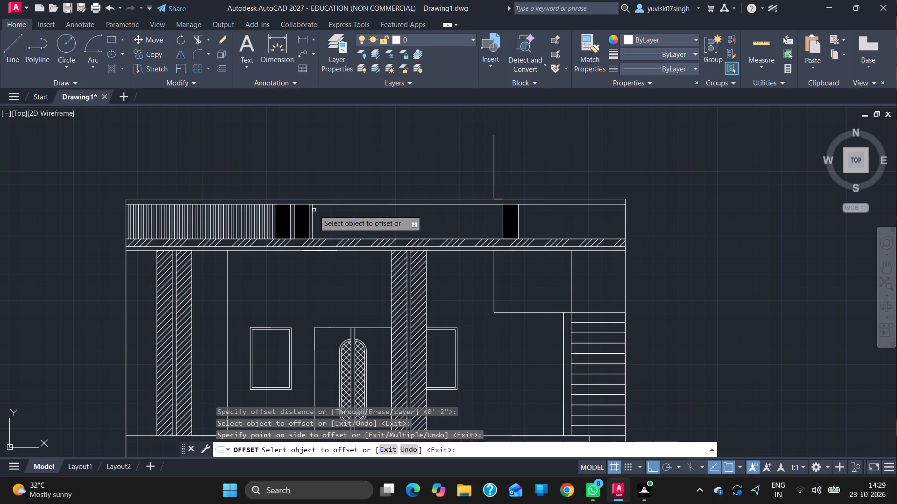
{"action": "left_click_drag", "start_coordinate": [314, 210], "coordinate": [313, 210]}
{"action": "left_click", "coordinate": [313, 210]}
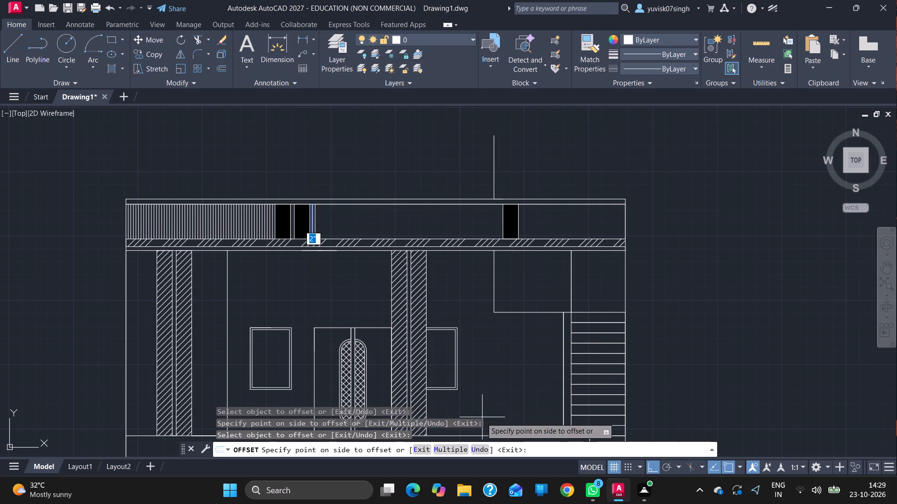
{"action": "left_click", "coordinate": [449, 446]}
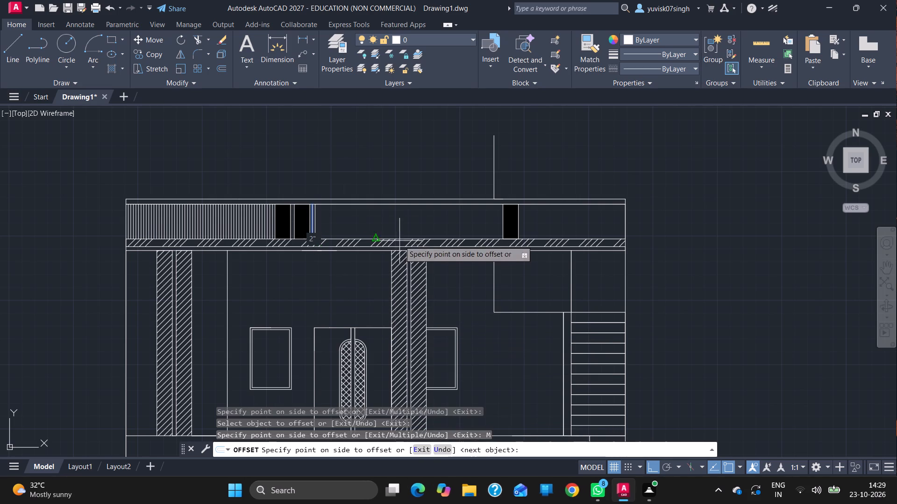
{"action": "triple_click", "coordinate": [416, 225]}
{"action": "triple_click", "coordinate": [416, 225]}
{"action": "triple_click", "coordinate": [416, 225]}
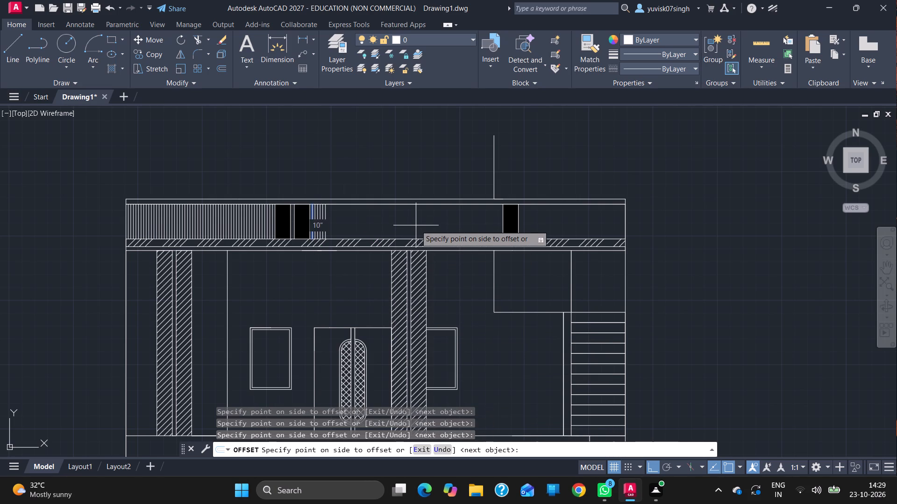
{"action": "left_click", "coordinate": [416, 225]}
{"action": "triple_click", "coordinate": [416, 225]}
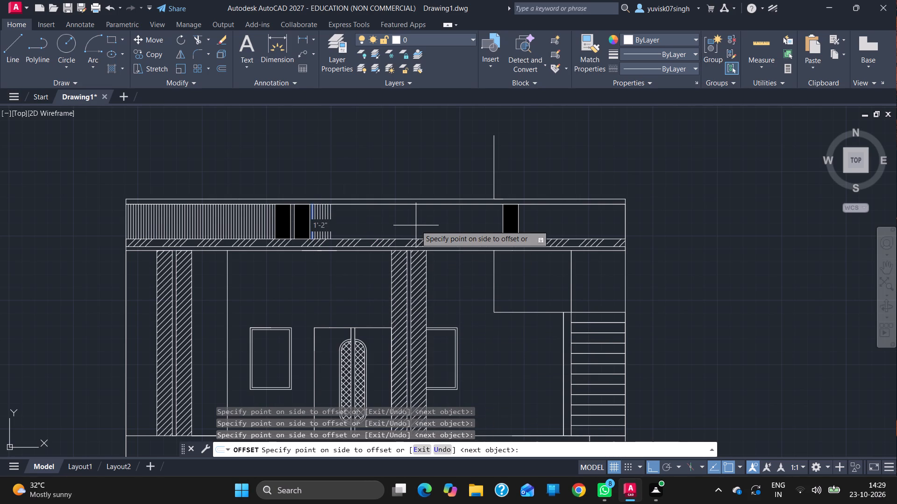
{"action": "double_click", "coordinate": [416, 226]}
{"action": "double_click", "coordinate": [416, 226]}
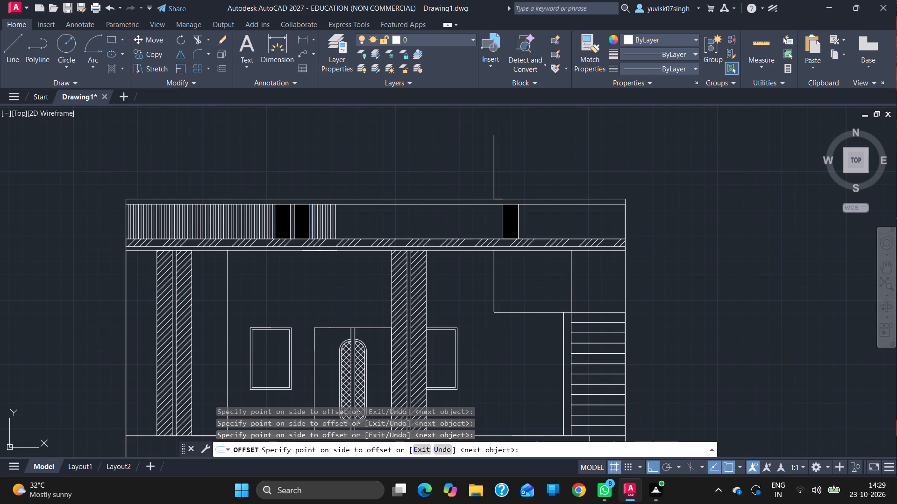
{"action": "left_click", "coordinate": [416, 226]}
{"action": "triple_click", "coordinate": [415, 226]}
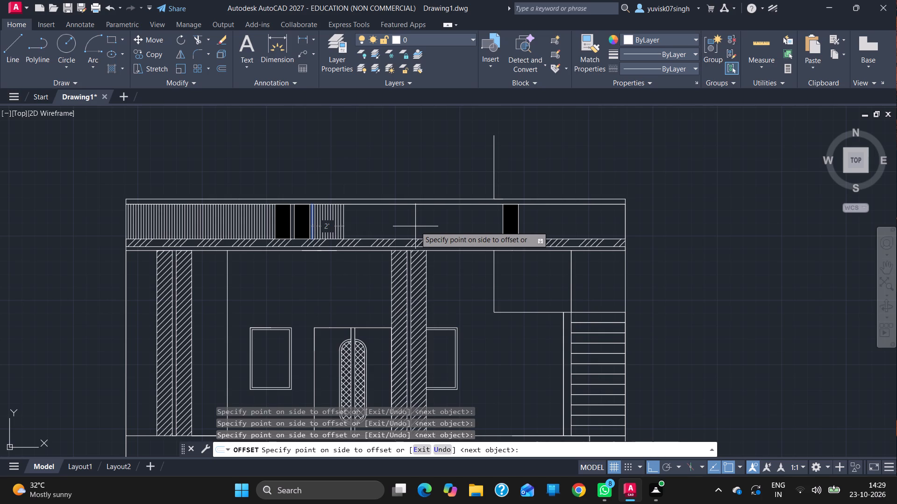
{"action": "triple_click", "coordinate": [415, 226]}
{"action": "triple_click", "coordinate": [415, 226]}
{"action": "triple_click", "coordinate": [415, 226]}
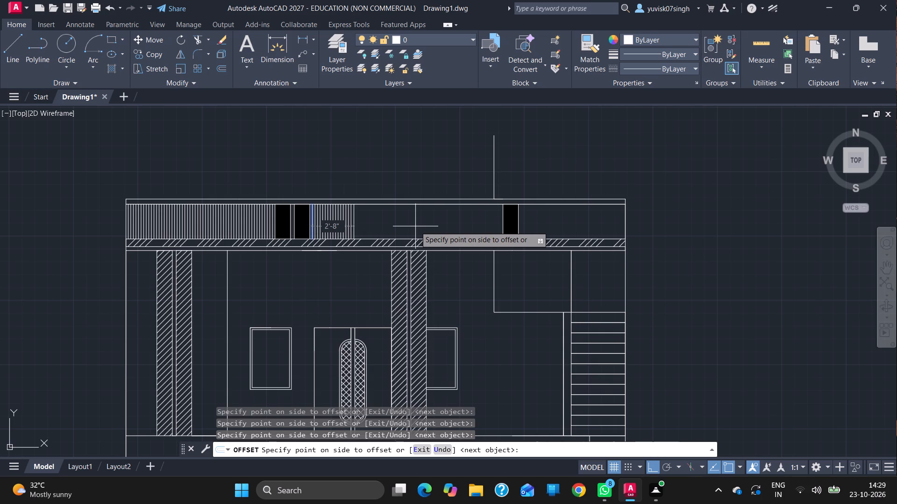
{"action": "triple_click", "coordinate": [415, 226]}
{"action": "triple_click", "coordinate": [415, 226]}
{"action": "triple_click", "coordinate": [415, 226]}
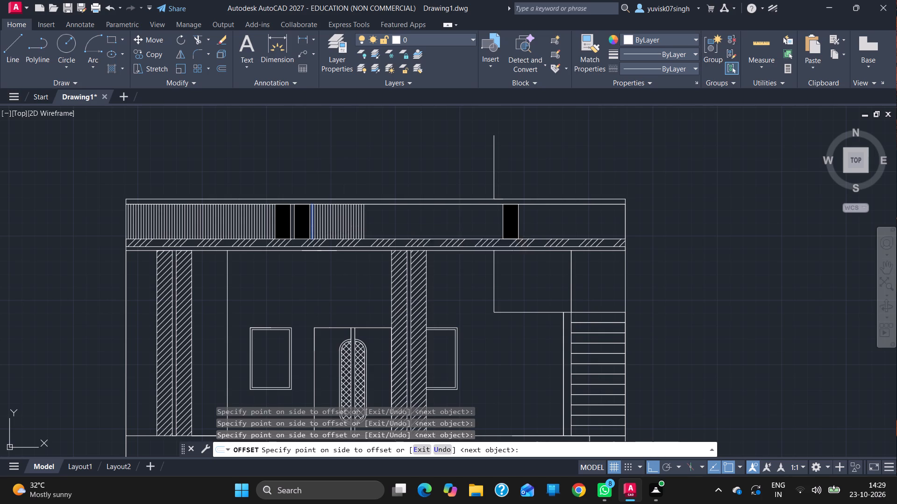
{"action": "triple_click", "coordinate": [415, 226]}
{"action": "triple_click", "coordinate": [415, 226]}
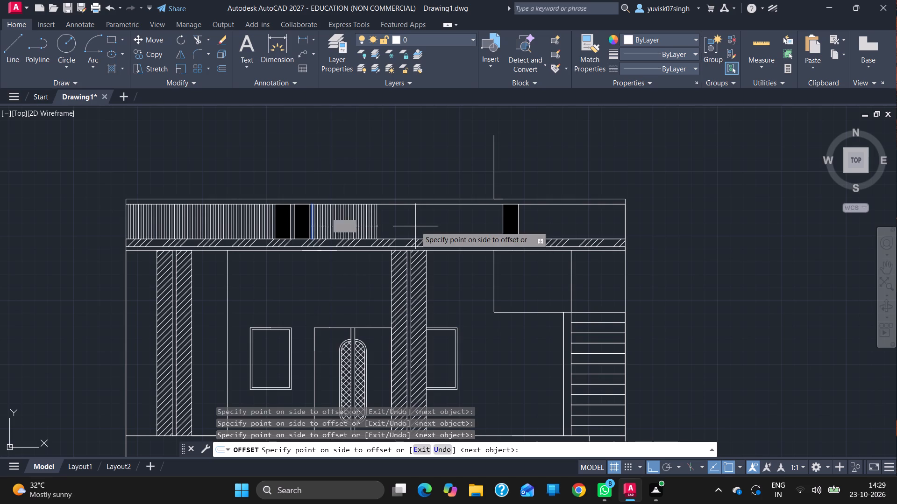
{"action": "triple_click", "coordinate": [415, 226]}
{"action": "triple_click", "coordinate": [415, 226]}
{"action": "triple_click", "coordinate": [415, 226]}
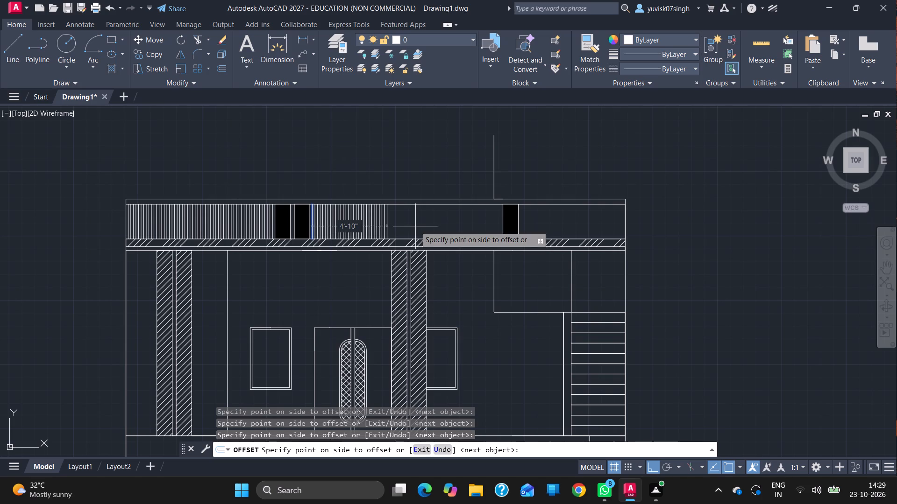
{"action": "triple_click", "coordinate": [415, 226]}
{"action": "triple_click", "coordinate": [415, 226]}
{"action": "triple_click", "coordinate": [415, 226]}
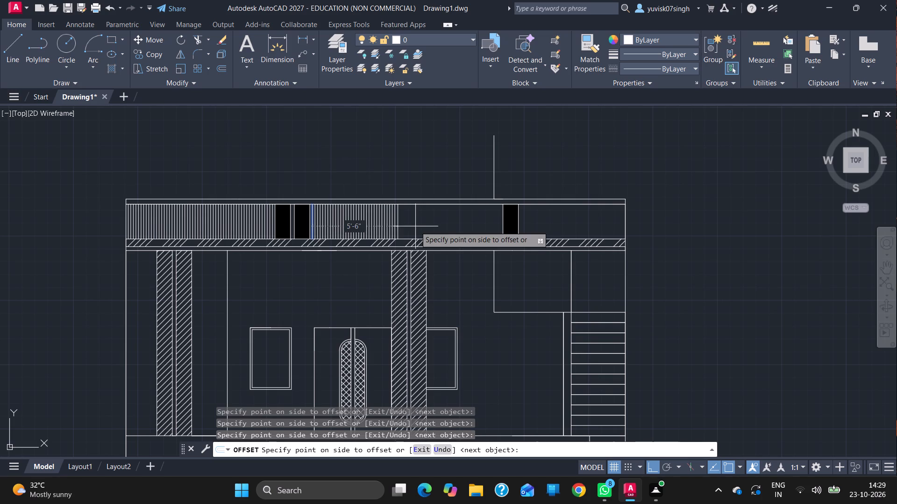
{"action": "double_click", "coordinate": [415, 226]}
{"action": "left_click", "coordinate": [415, 226]}
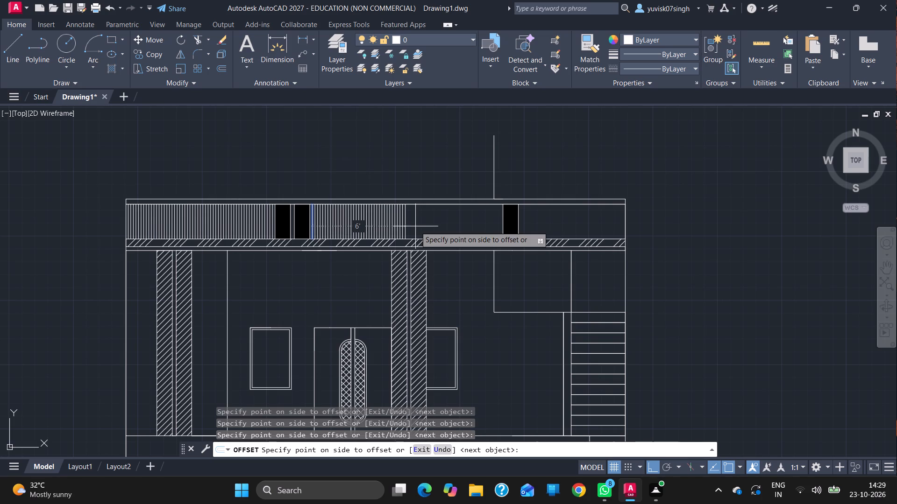
{"action": "left_click", "coordinate": [415, 226]}
{"action": "left_click", "coordinate": [415, 226]}
{"action": "left_click", "coordinate": [415, 226]}
{"action": "triple_click", "coordinate": [415, 226]}
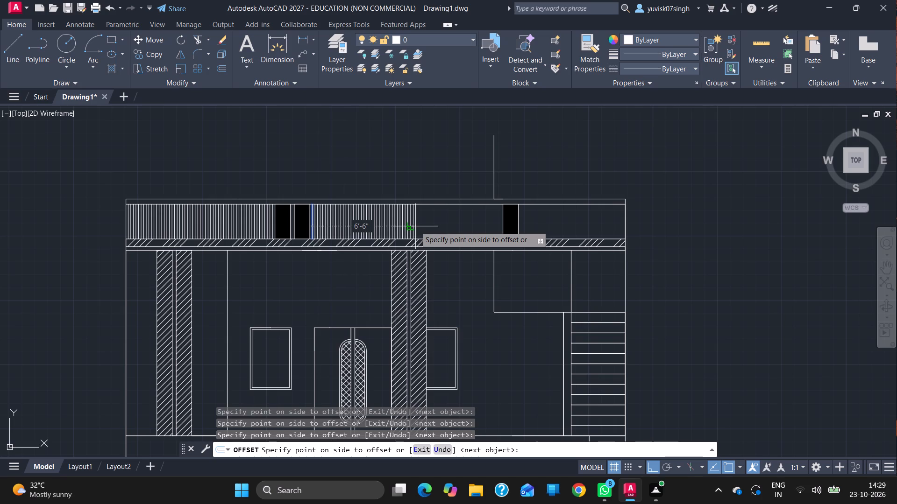
{"action": "left_click", "coordinate": [415, 226]}
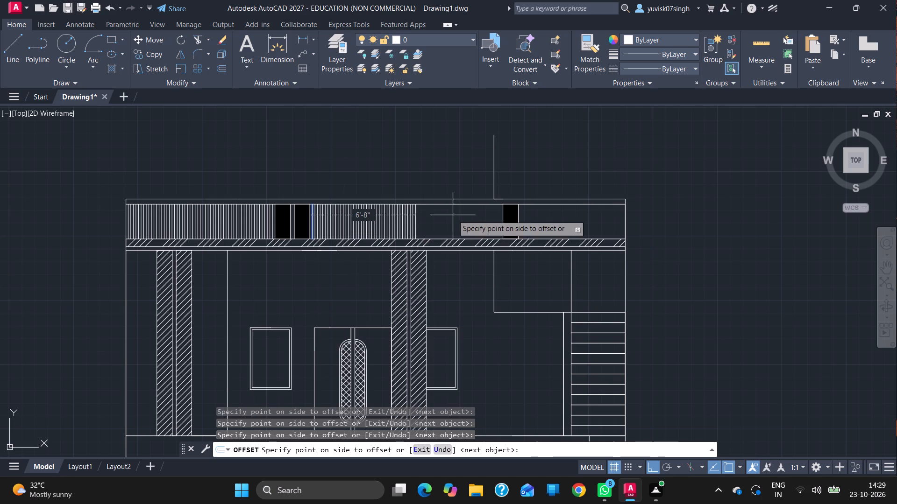
{"action": "left_click", "coordinate": [458, 221]}
{"action": "triple_click", "coordinate": [458, 221]}
{"action": "triple_click", "coordinate": [458, 221]}
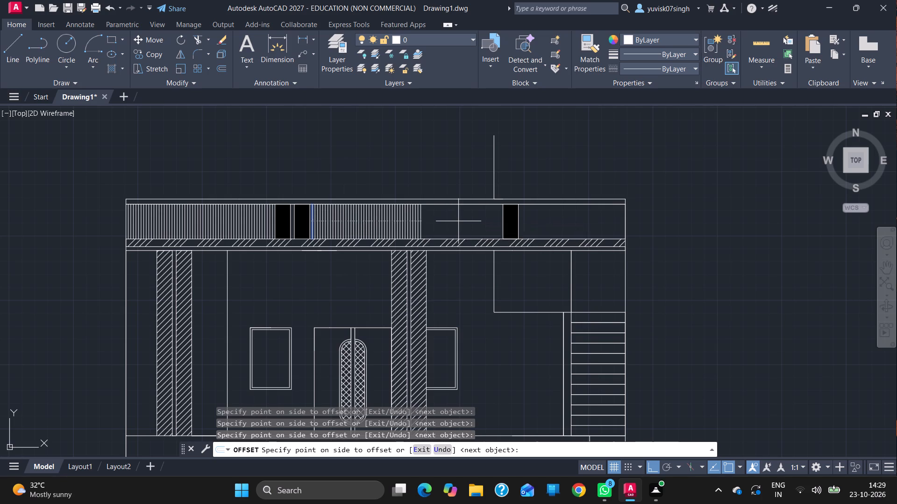
{"action": "triple_click", "coordinate": [458, 221]}
{"action": "triple_click", "coordinate": [458, 221]}
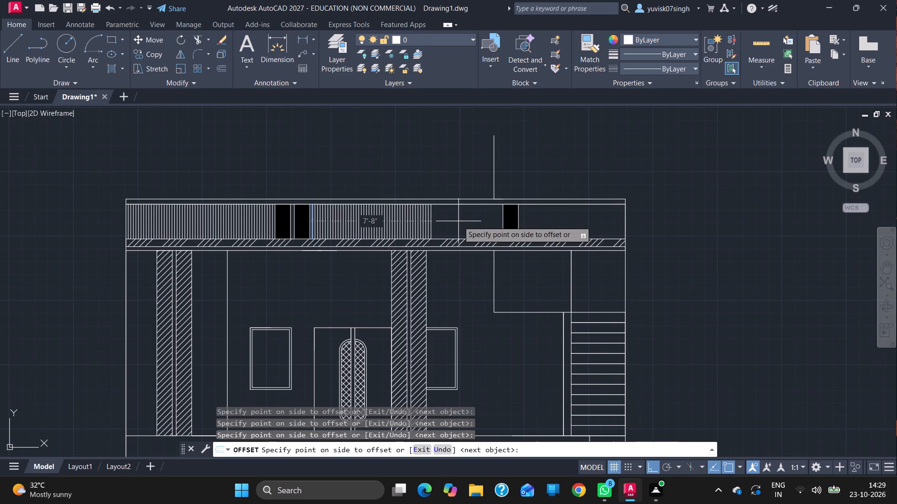
{"action": "triple_click", "coordinate": [458, 221]}
{"action": "triple_click", "coordinate": [458, 221]}
{"action": "triple_click", "coordinate": [458, 221]}
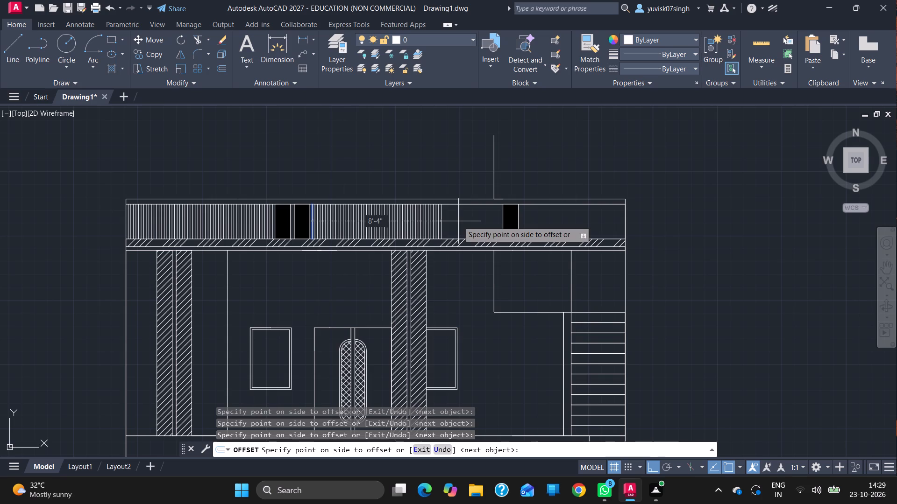
{"action": "triple_click", "coordinate": [458, 221]}
{"action": "triple_click", "coordinate": [458, 221]}
{"action": "triple_click", "coordinate": [458, 221]}
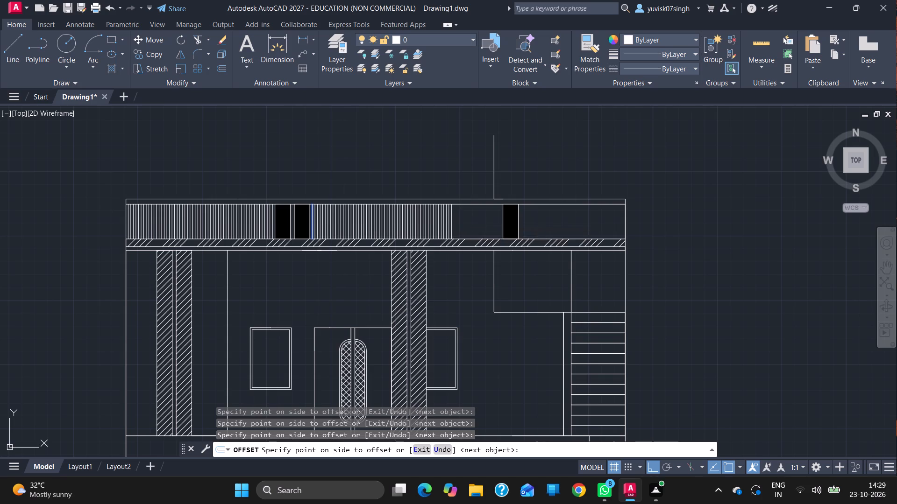
{"action": "triple_click", "coordinate": [458, 221]}
{"action": "triple_click", "coordinate": [458, 221]}
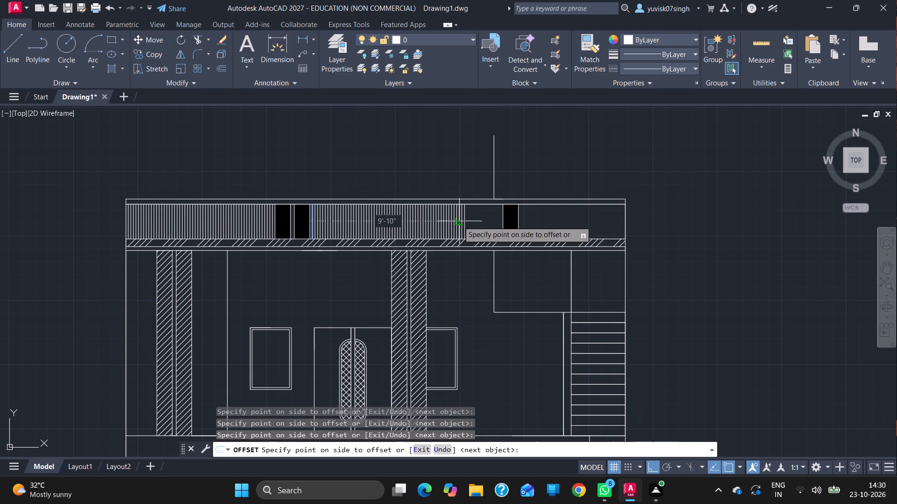
{"action": "triple_click", "coordinate": [458, 221]}
{"action": "triple_click", "coordinate": [458, 221]}
{"action": "triple_click", "coordinate": [458, 221]}
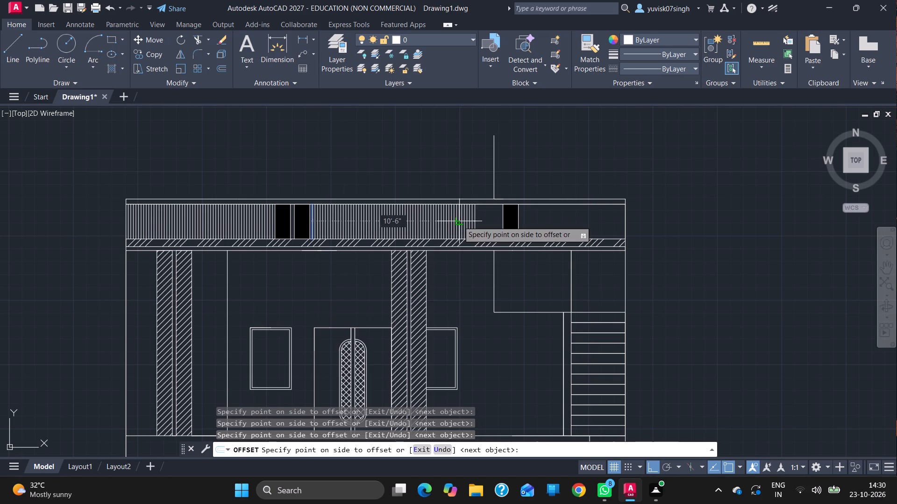
{"action": "triple_click", "coordinate": [458, 221]}
{"action": "triple_click", "coordinate": [458, 221]}
{"action": "triple_click", "coordinate": [458, 221]}
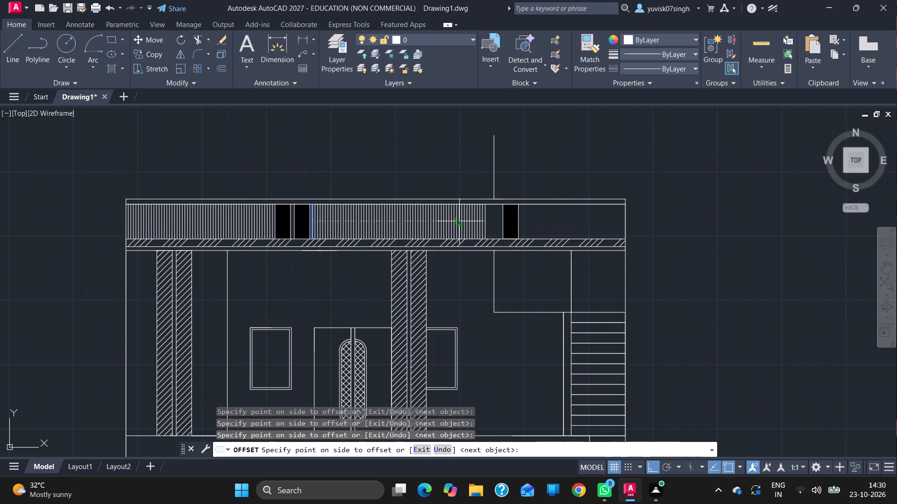
{"action": "triple_click", "coordinate": [458, 221]}
{"action": "double_click", "coordinate": [458, 221]}
{"action": "left_click", "coordinate": [458, 221]}
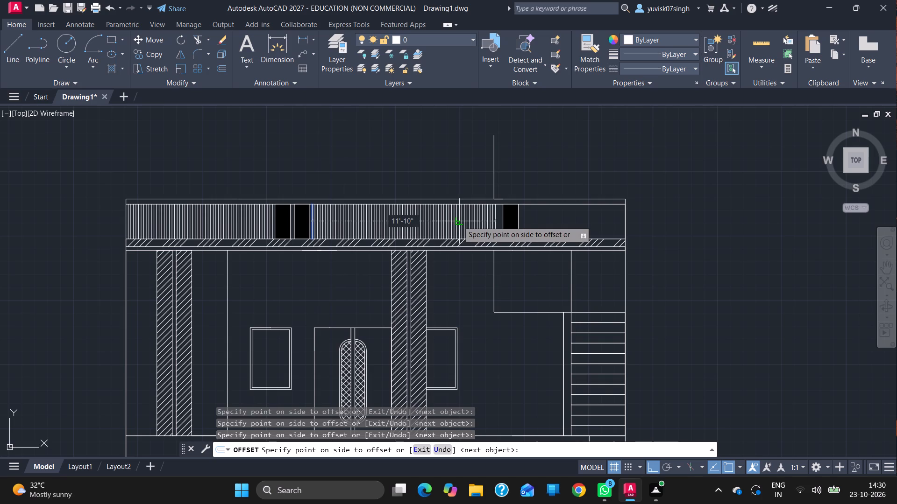
{"action": "left_click", "coordinate": [458, 221]}
{"action": "left_click", "coordinate": [458, 221]}
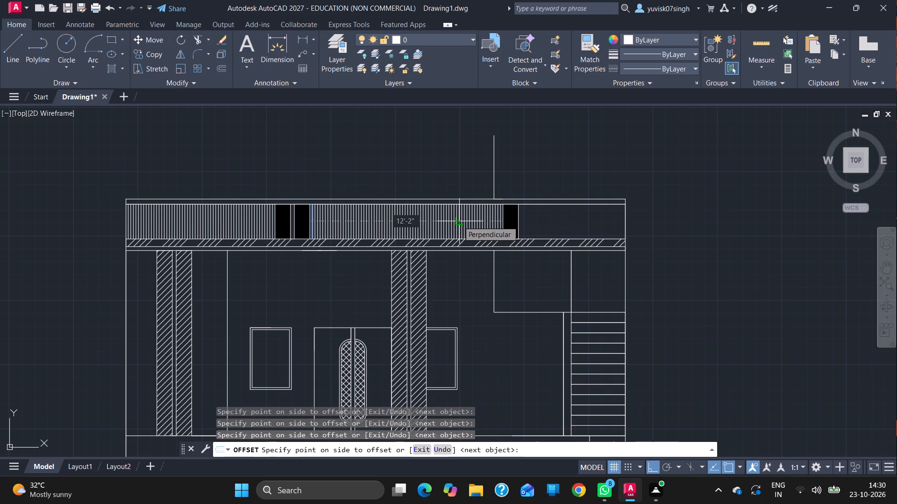
{"action": "left_click", "coordinate": [458, 221]}
{"action": "key", "text": "Escape"}
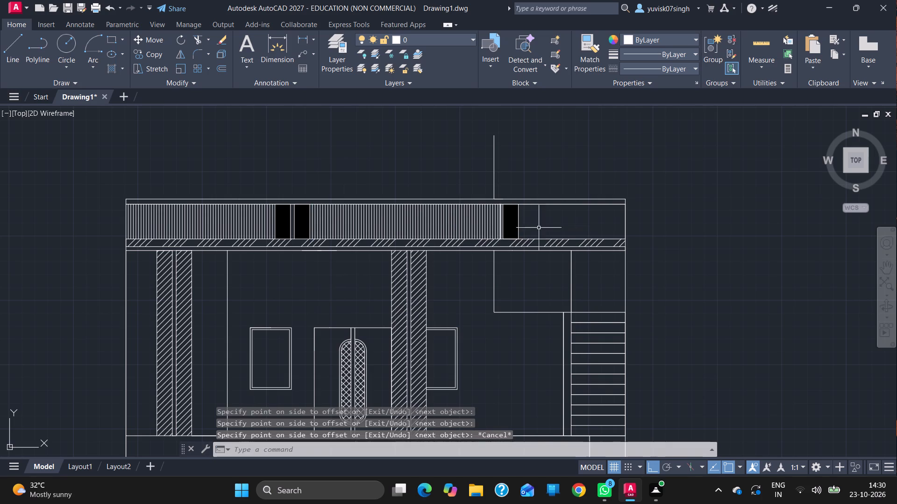
Fill the last parapet panel, from the third black strip's right edge to the parapet's end, with vertical lines at repeated 2" offsets.
{"action": "key", "text": "o"}
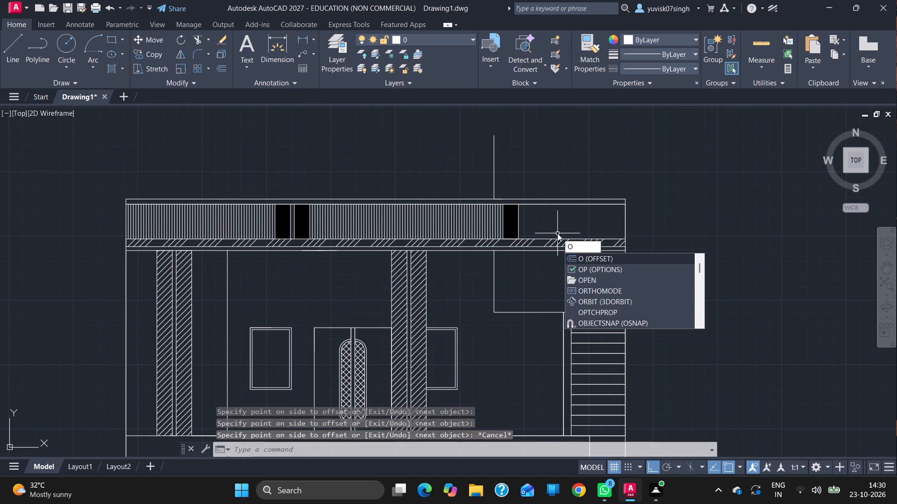
{"action": "key", "text": "Return"}
{"action": "key", "text": "Return"}
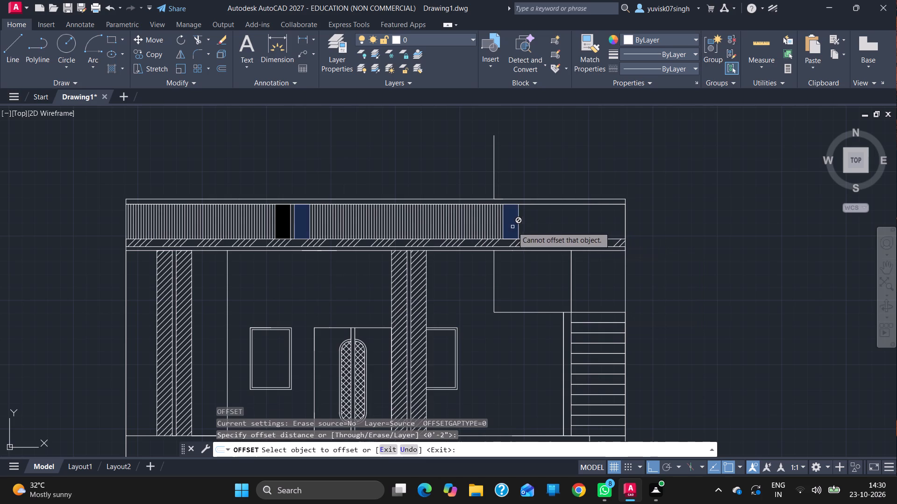
{"action": "left_click_drag", "start_coordinate": [519, 227], "coordinate": [536, 226]}
{"action": "left_click", "coordinate": [536, 226]}
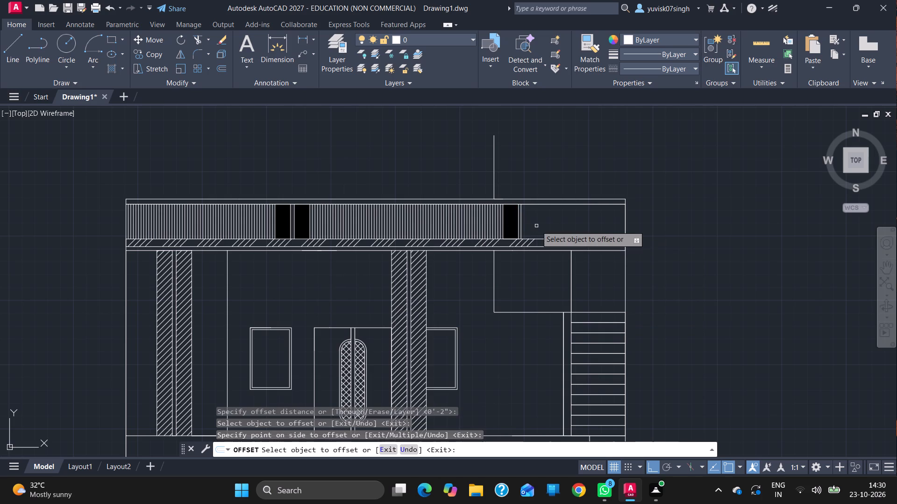
{"action": "left_click", "coordinate": [521, 228]}
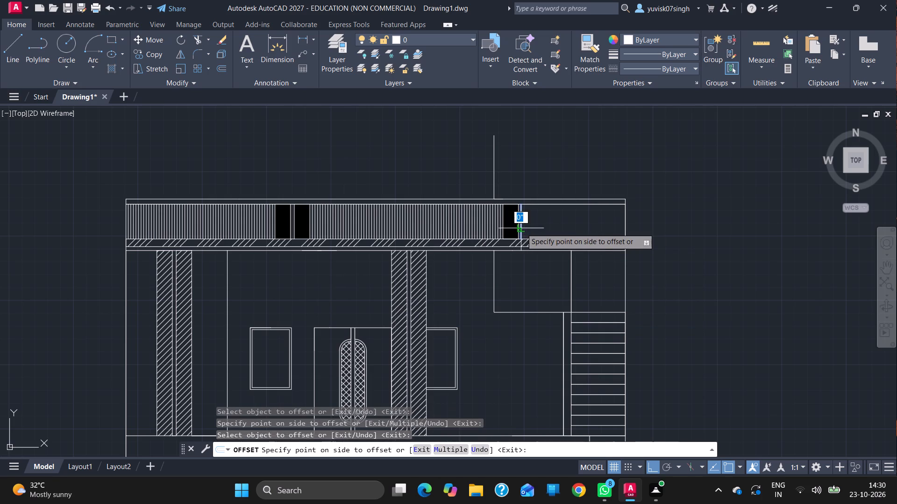
{"action": "left_click", "coordinate": [447, 452]}
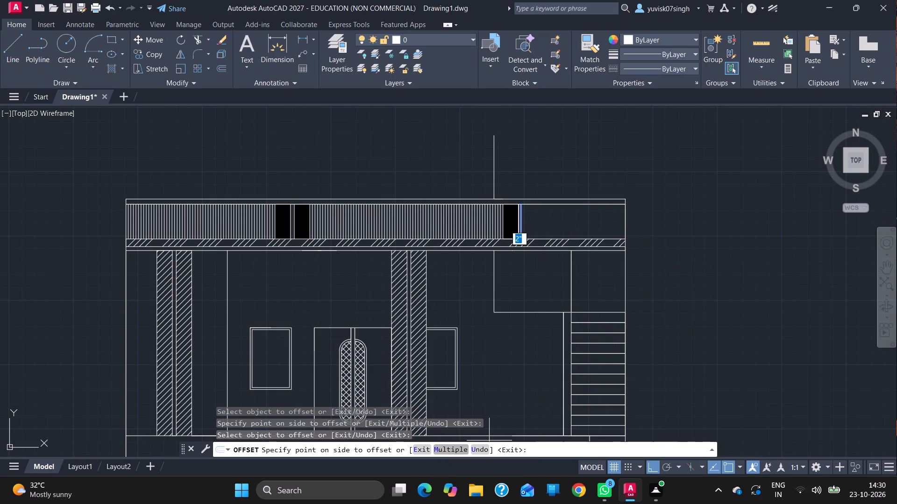
{"action": "triple_click", "coordinate": [554, 231]}
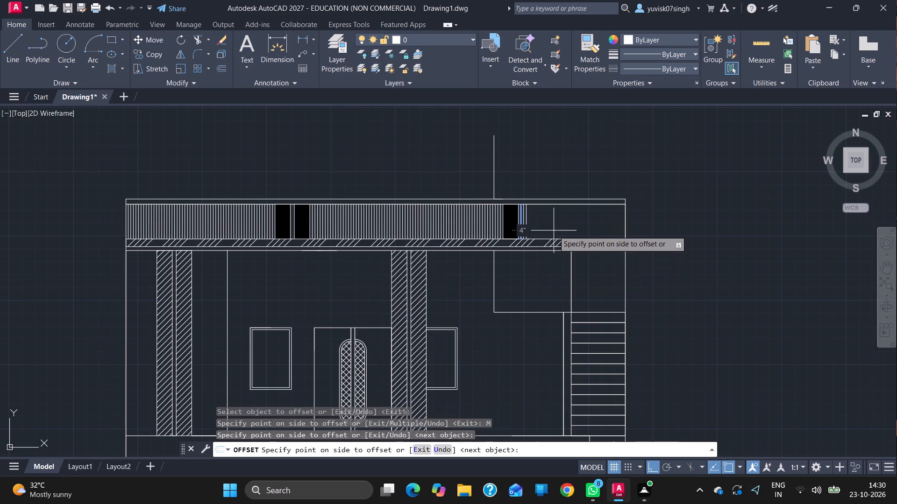
{"action": "triple_click", "coordinate": [554, 231]}
{"action": "triple_click", "coordinate": [554, 231]}
{"action": "triple_click", "coordinate": [554, 231]}
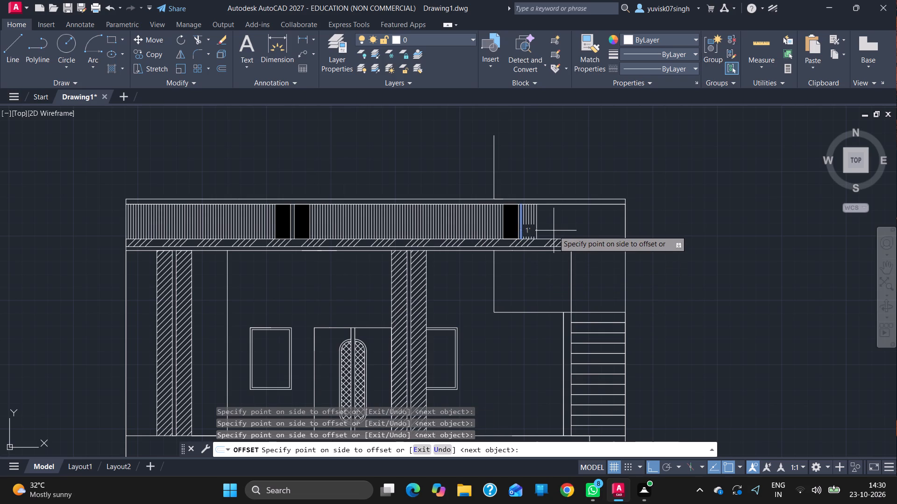
{"action": "triple_click", "coordinate": [554, 231]}
{"action": "triple_click", "coordinate": [554, 231]}
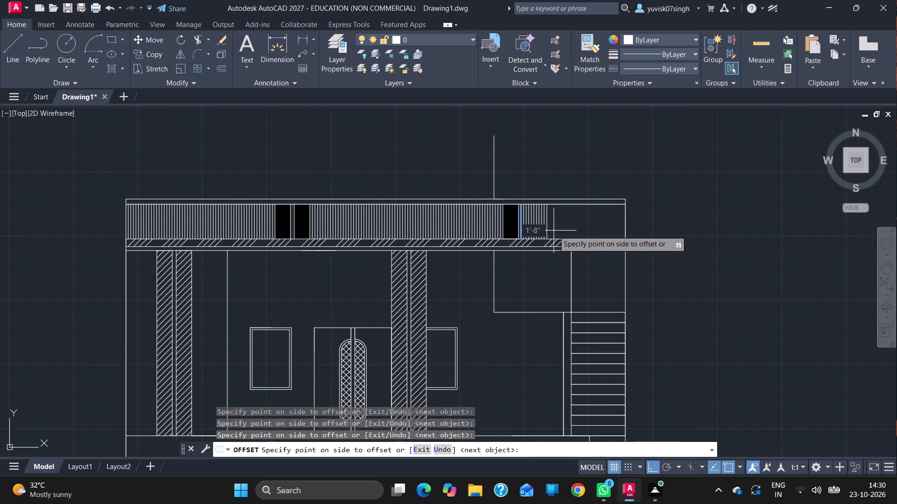
{"action": "triple_click", "coordinate": [554, 231]}
{"action": "triple_click", "coordinate": [554, 231]}
{"action": "triple_click", "coordinate": [554, 231]}
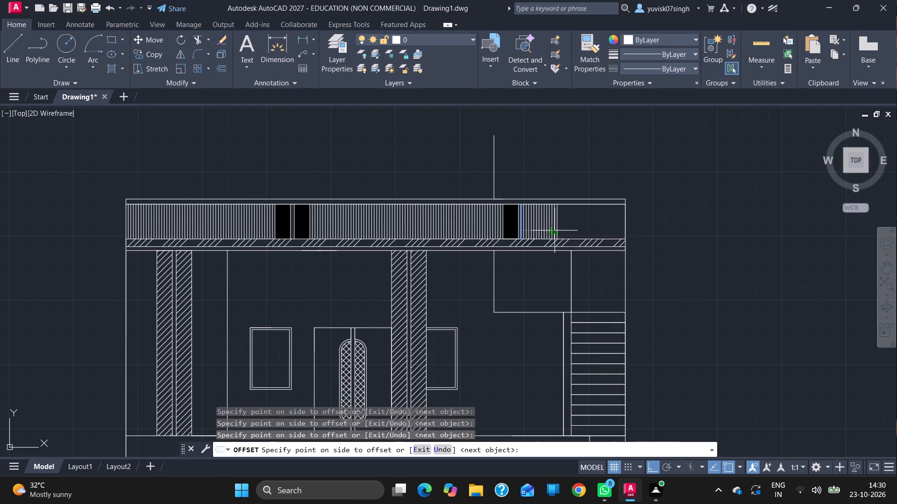
{"action": "triple_click", "coordinate": [554, 231]}
{"action": "triple_click", "coordinate": [554, 231]}
{"action": "triple_click", "coordinate": [554, 231]}
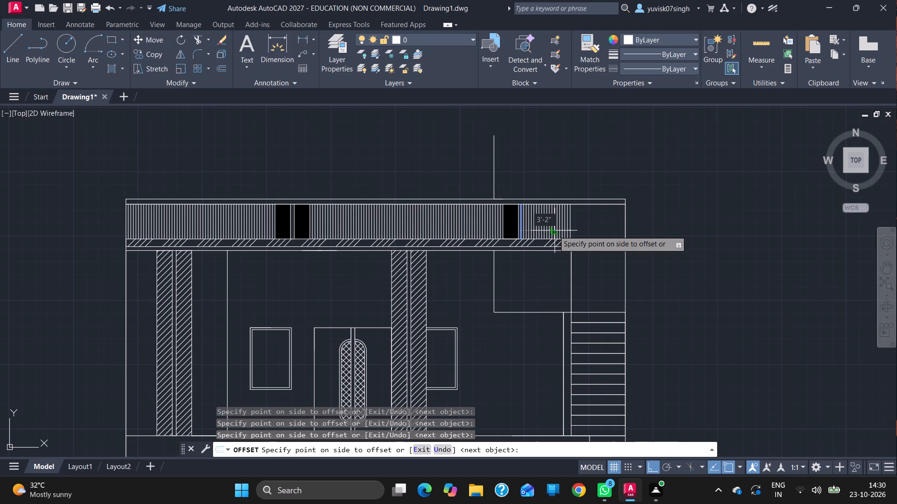
{"action": "triple_click", "coordinate": [554, 231]}
{"action": "triple_click", "coordinate": [554, 231]}
{"action": "triple_click", "coordinate": [554, 231]}
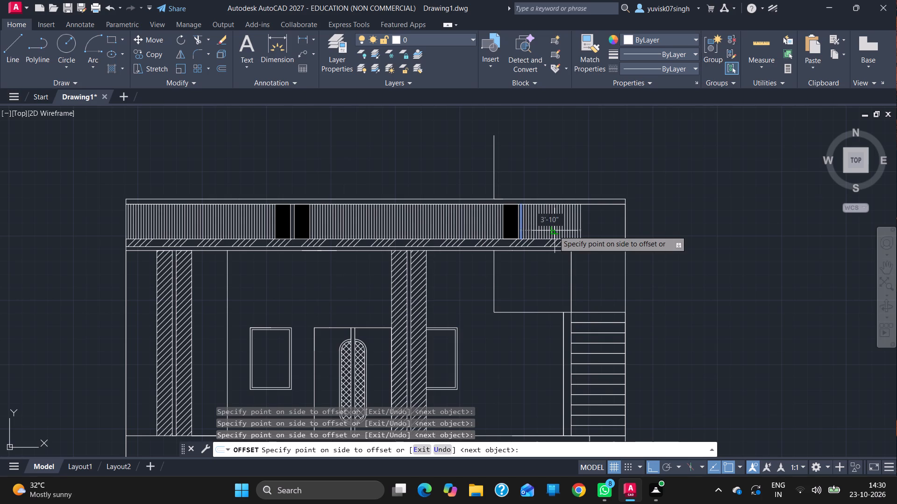
{"action": "triple_click", "coordinate": [554, 231]}
{"action": "triple_click", "coordinate": [554, 231]}
{"action": "triple_click", "coordinate": [554, 231]}
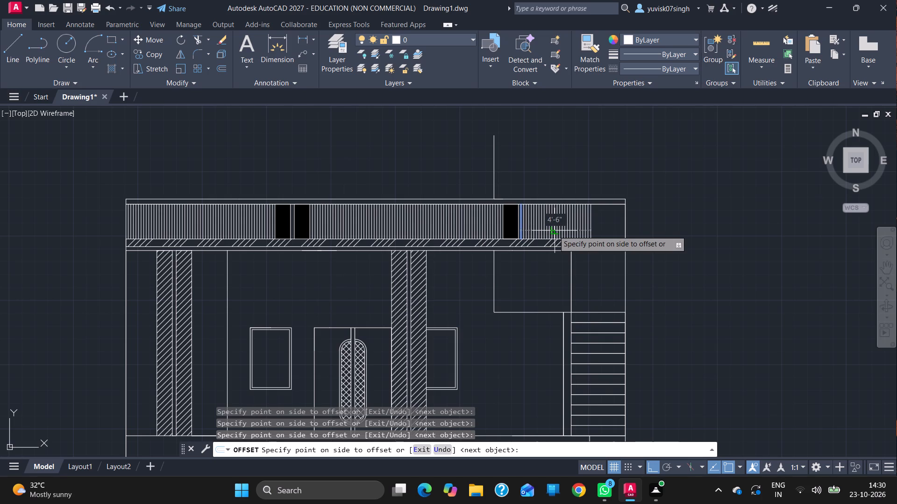
{"action": "triple_click", "coordinate": [554, 231]}
{"action": "triple_click", "coordinate": [554, 231]}
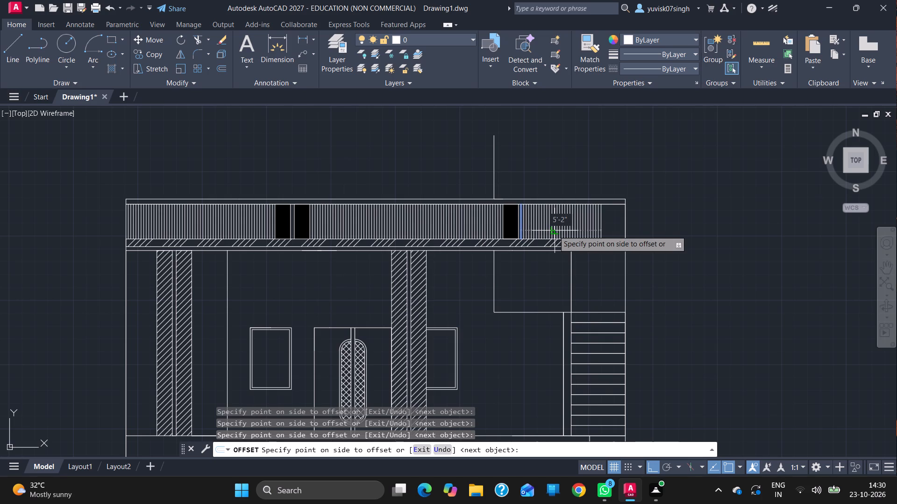
{"action": "triple_click", "coordinate": [554, 231]}
{"action": "triple_click", "coordinate": [554, 231]}
{"action": "left_click", "coordinate": [554, 231]}
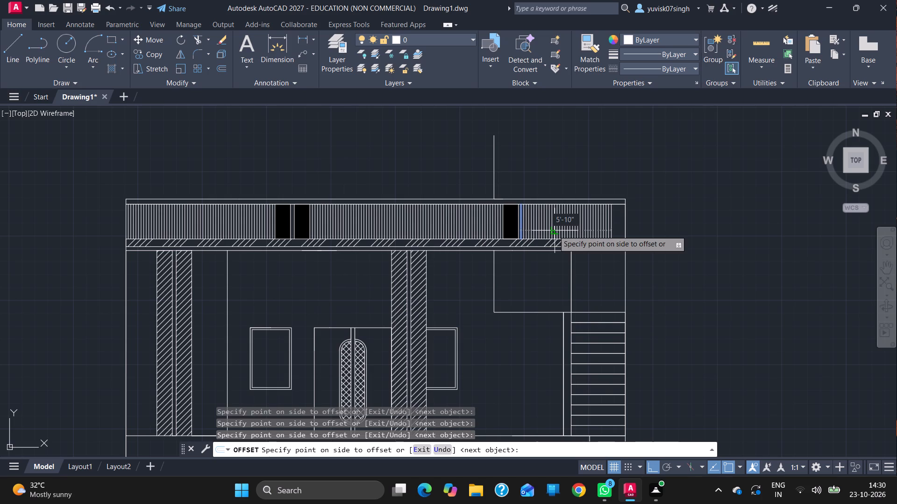
{"action": "left_click", "coordinate": [554, 231]}
{"action": "left_click", "coordinate": [554, 231]}
{"action": "left_click", "coordinate": [554, 231]}
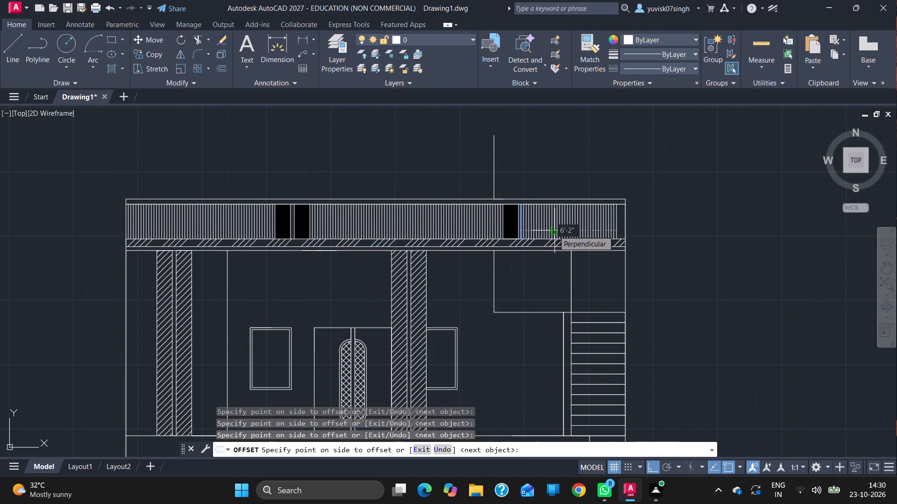
{"action": "left_click", "coordinate": [554, 231]}
{"action": "left_click", "coordinate": [554, 231]}
{"action": "left_click", "coordinate": [554, 231]}
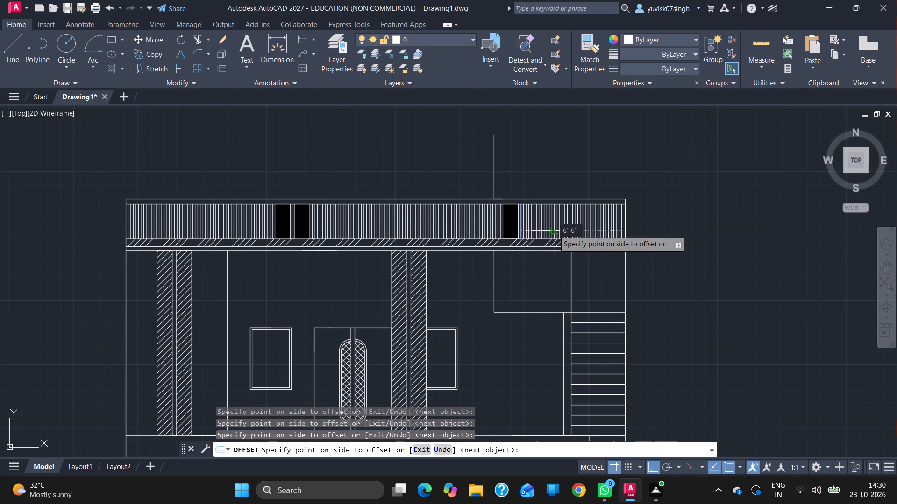
{"action": "left_click", "coordinate": [554, 231]}
{"action": "key", "text": "Escape"}
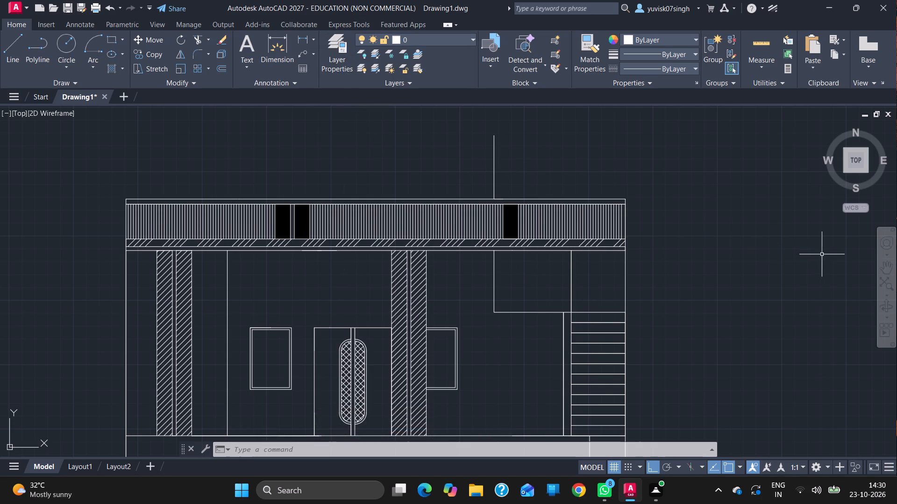
Extend the vertical line above the parapet 1'6" up, 1' left and 6" up, with a top line running to the parapet's right end.
{"action": "left_click", "coordinate": [880, 268]}
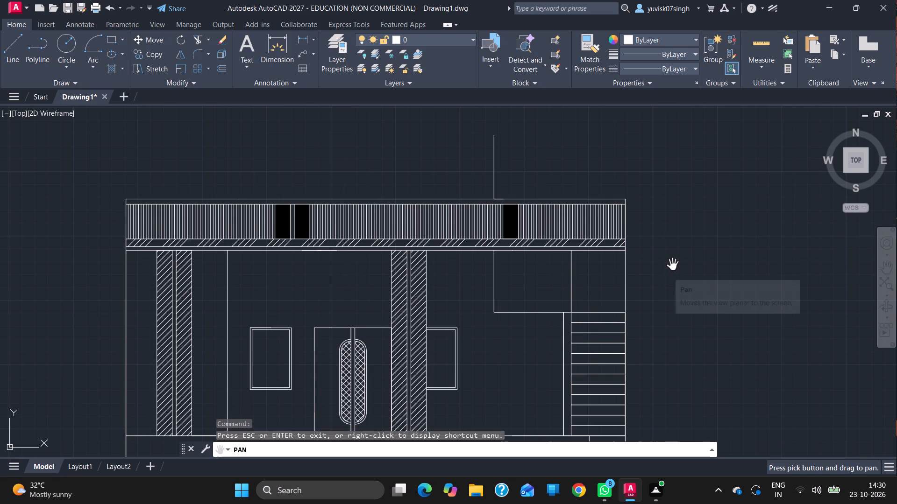
{"action": "left_click_drag", "start_coordinate": [673, 265], "coordinate": [641, 456]}
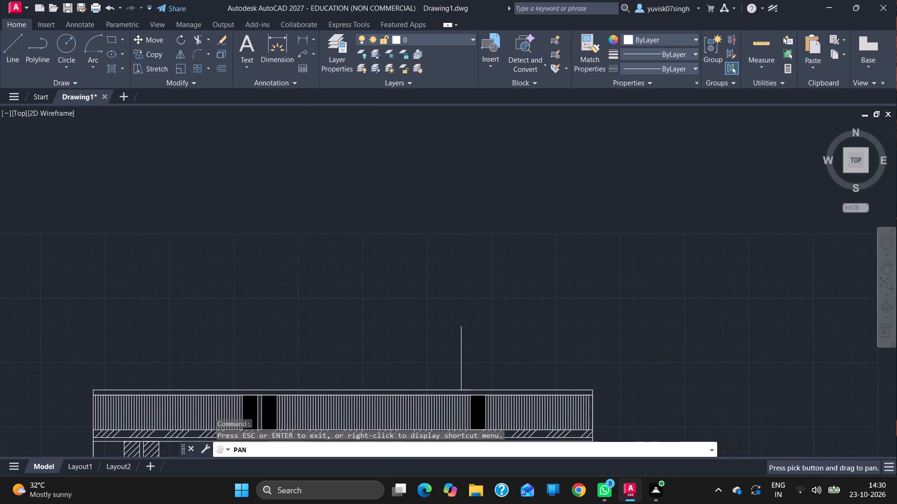
{"action": "left_click_drag", "start_coordinate": [641, 456], "coordinate": [645, 462]}
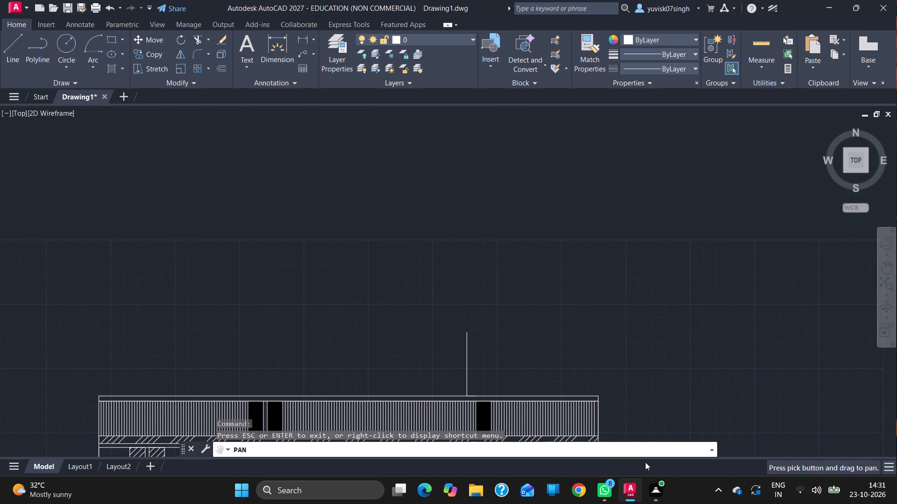
{"action": "key", "text": "Escape"}
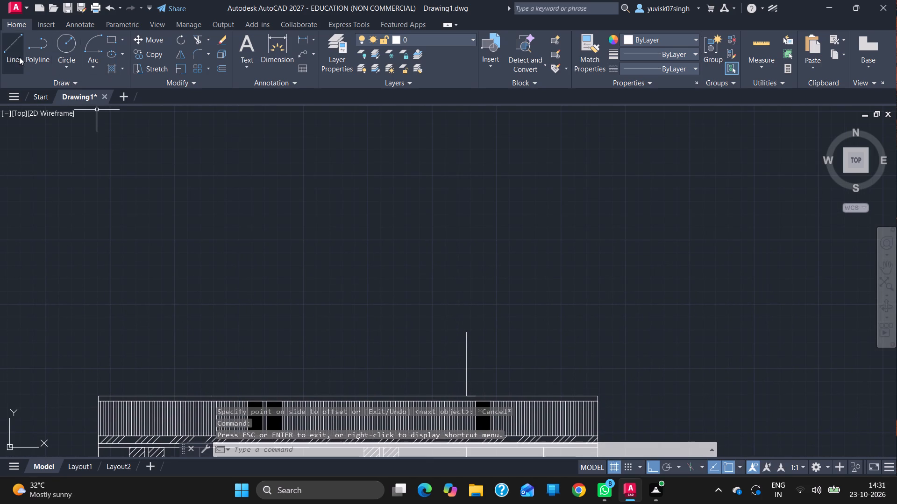
{"action": "left_click", "coordinate": [19, 57]}
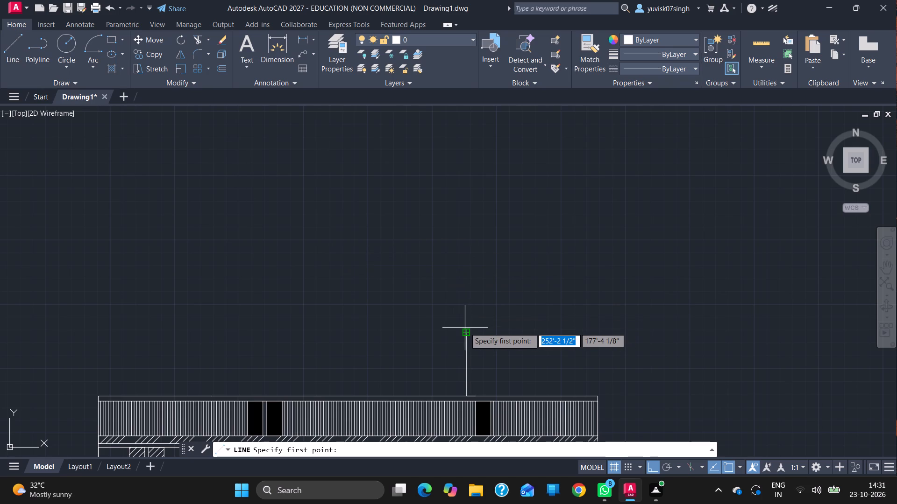
{"action": "left_click_drag", "start_coordinate": [465, 330], "coordinate": [465, 316]}
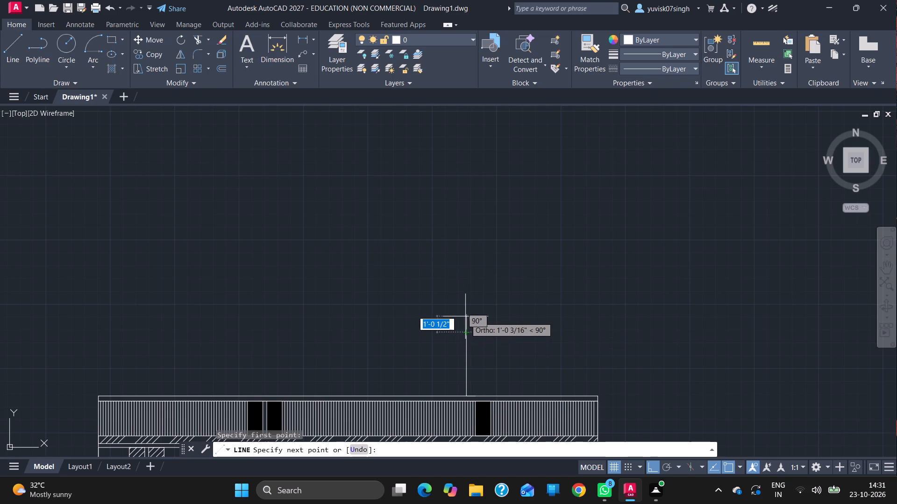
{"action": "left_click_drag", "start_coordinate": [465, 316], "coordinate": [465, 315]}
{"action": "key", "text": "1"}
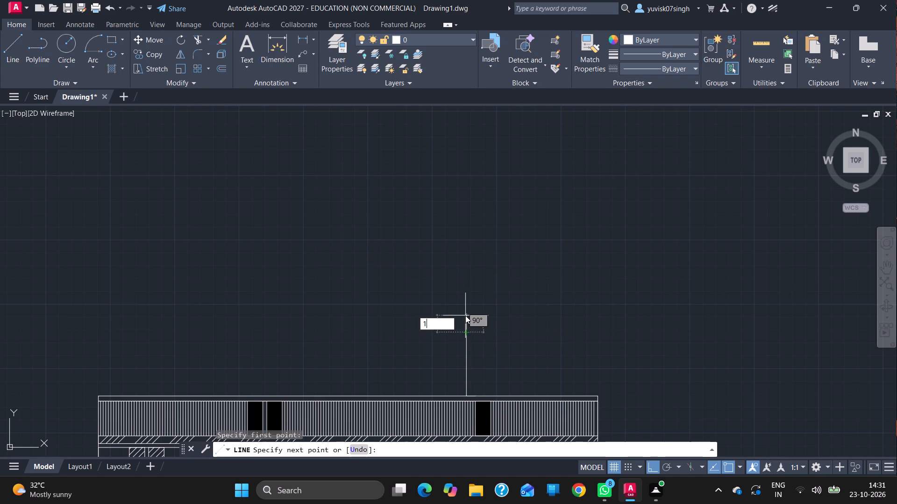
{"action": "type", "text": "'6"}
{"action": "key", "text": "Return"}
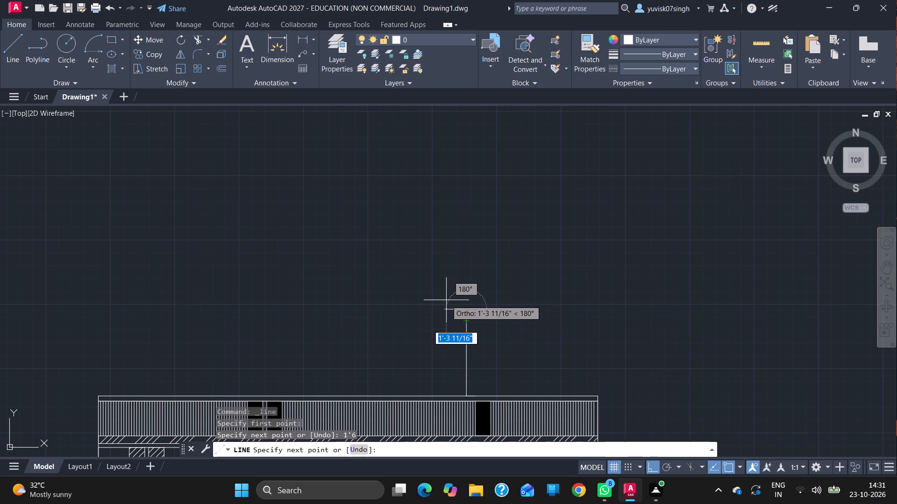
{"action": "type", "text": "1'"}
{"action": "key", "text": "Return"}
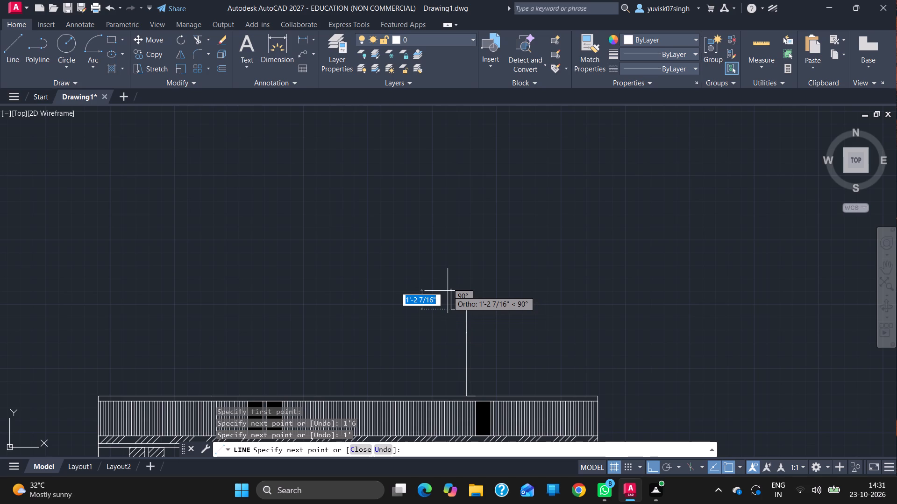
{"action": "key", "text": "6"}
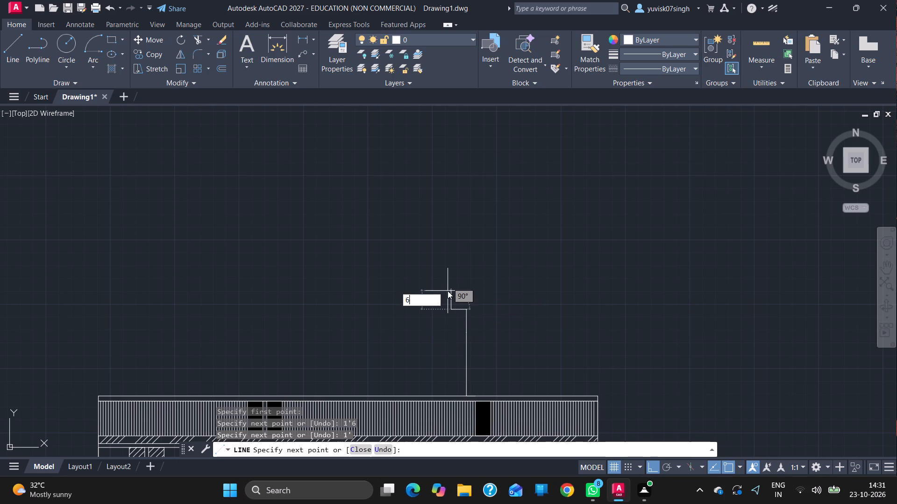
{"action": "key", "text": "Return"}
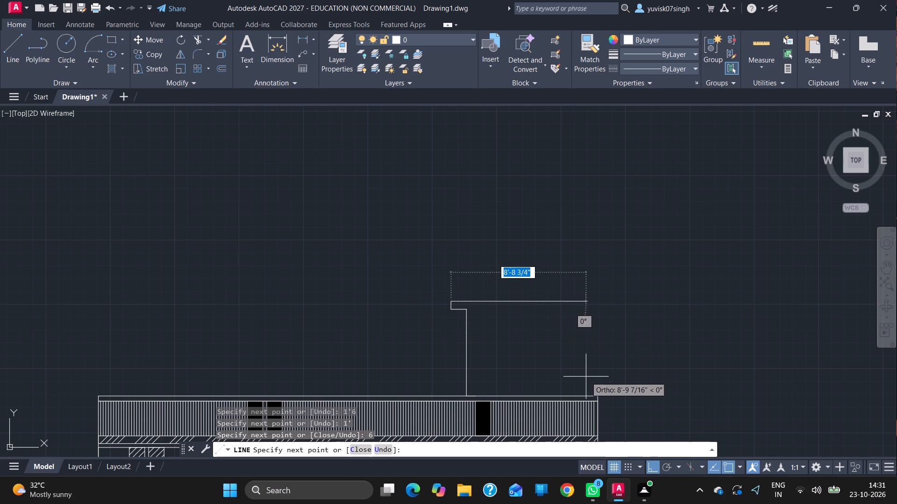
{"action": "left_click", "coordinate": [599, 300]}
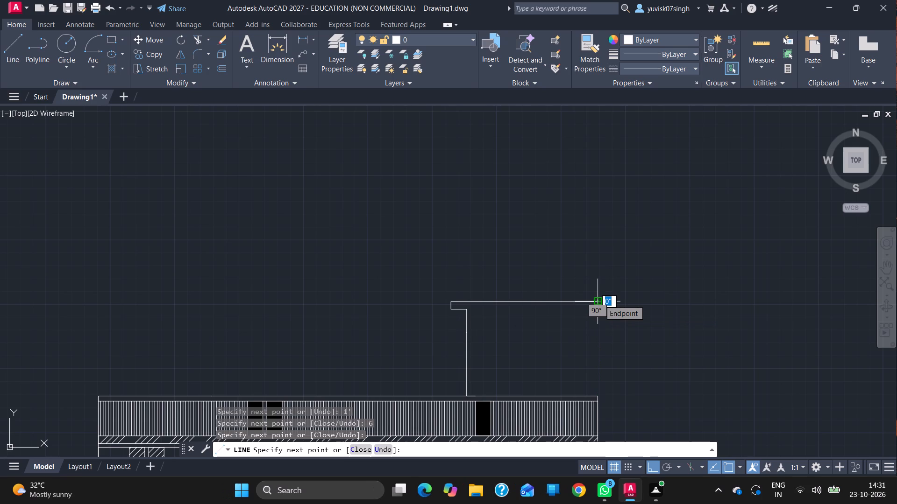
Close the upper block's right side down to the parapet corner and draw the slab's underside 6" below its top to the vertical line.
{"action": "left_click_drag", "start_coordinate": [597, 394], "coordinate": [598, 302]}
{"action": "left_click_drag", "start_coordinate": [598, 302], "coordinate": [598, 308]}
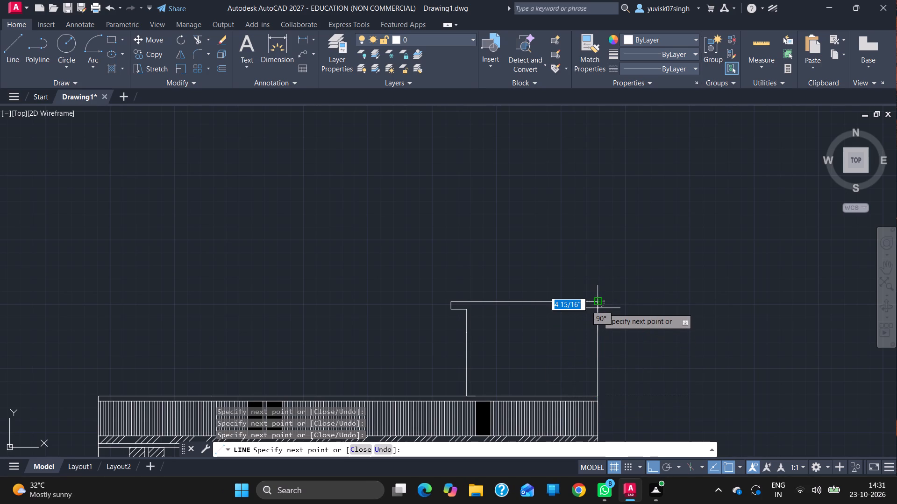
{"action": "left_click_drag", "start_coordinate": [598, 308], "coordinate": [598, 308]}
{"action": "key", "text": "6"}
{"action": "key", "text": "Return"}
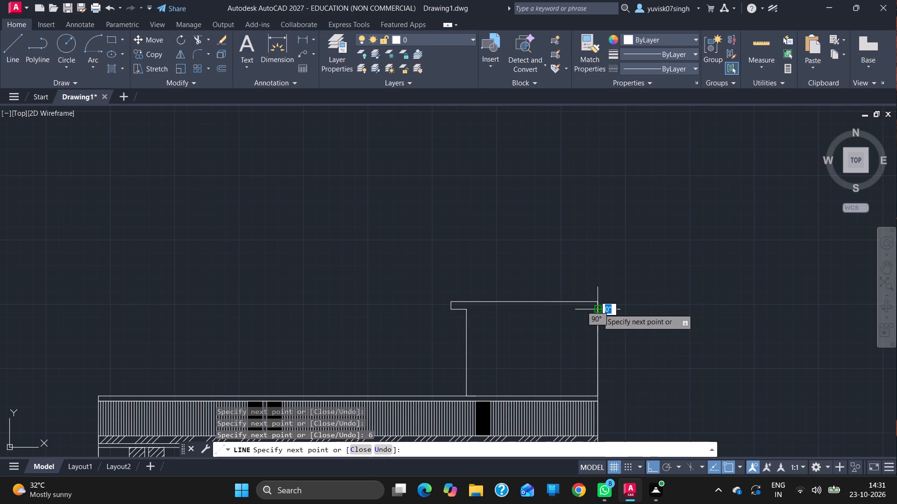
{"action": "left_click", "coordinate": [465, 308]}
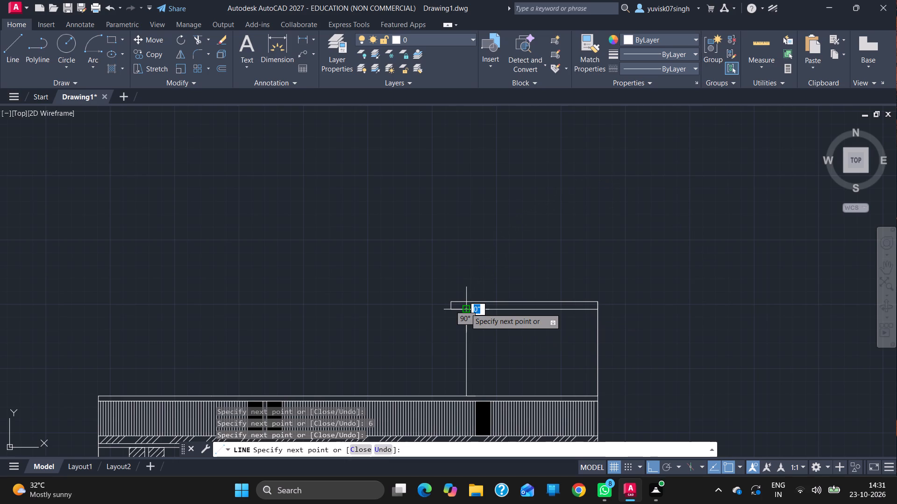
{"action": "key", "text": "Escape"}
{"action": "key", "text": "Escape"}
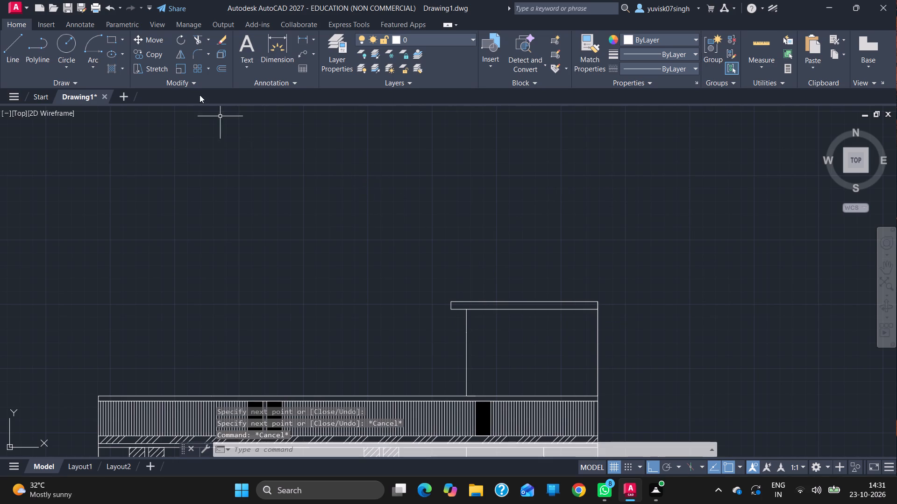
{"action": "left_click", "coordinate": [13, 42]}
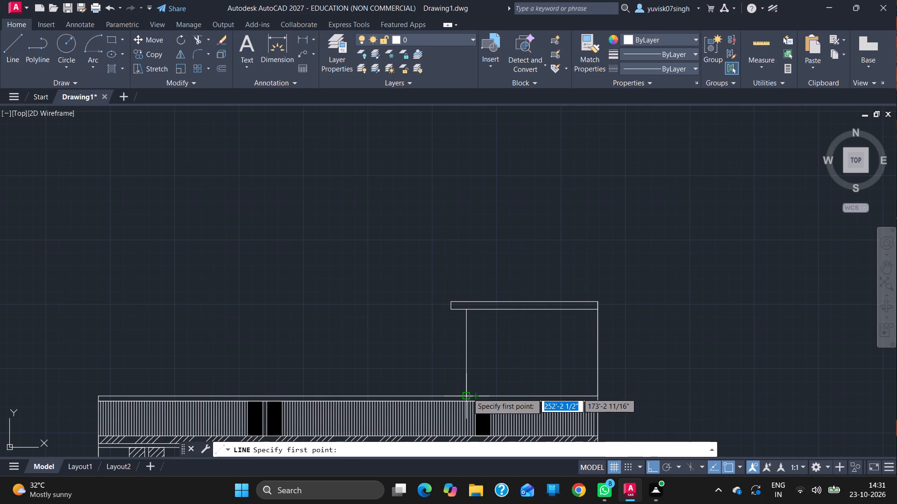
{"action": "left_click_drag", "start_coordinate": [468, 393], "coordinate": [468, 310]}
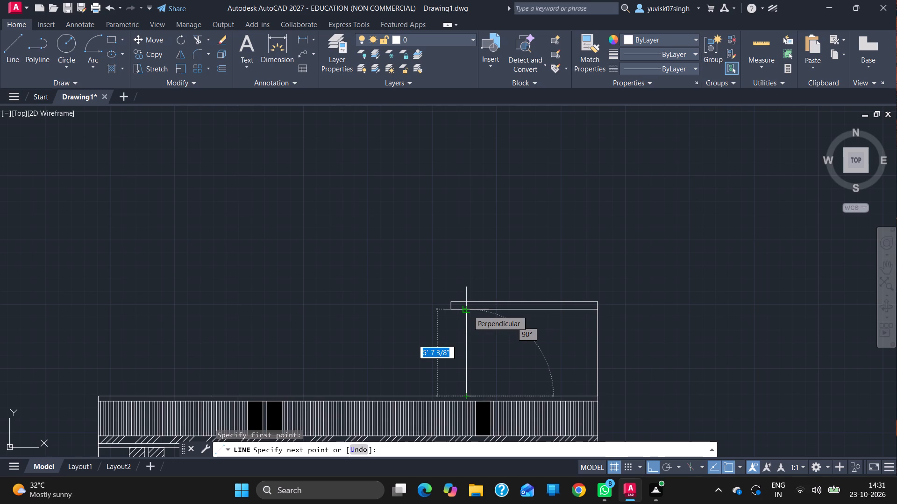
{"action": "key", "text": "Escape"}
Draw the next storey's outline from the wall line through the slab, rising 5'8" above it, across 8'6" and down to the slab's right corner.
{"action": "left_click", "coordinate": [4, 60]}
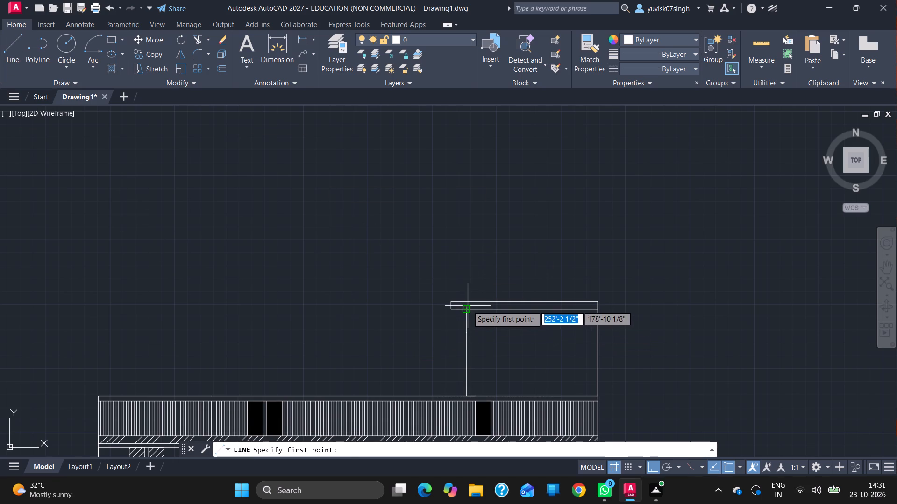
{"action": "left_click_drag", "start_coordinate": [468, 306], "coordinate": [468, 300]}
{"action": "left_click_drag", "start_coordinate": [468, 300], "coordinate": [467, 213]}
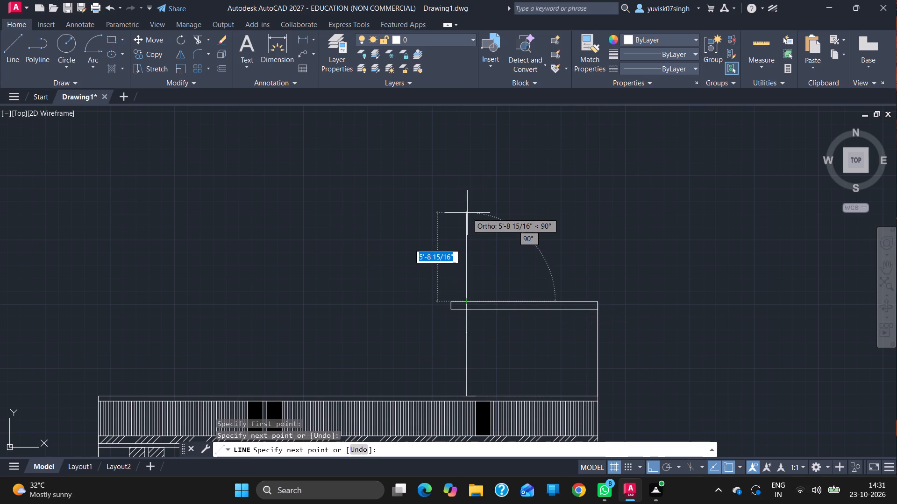
{"action": "key", "text": "5"}
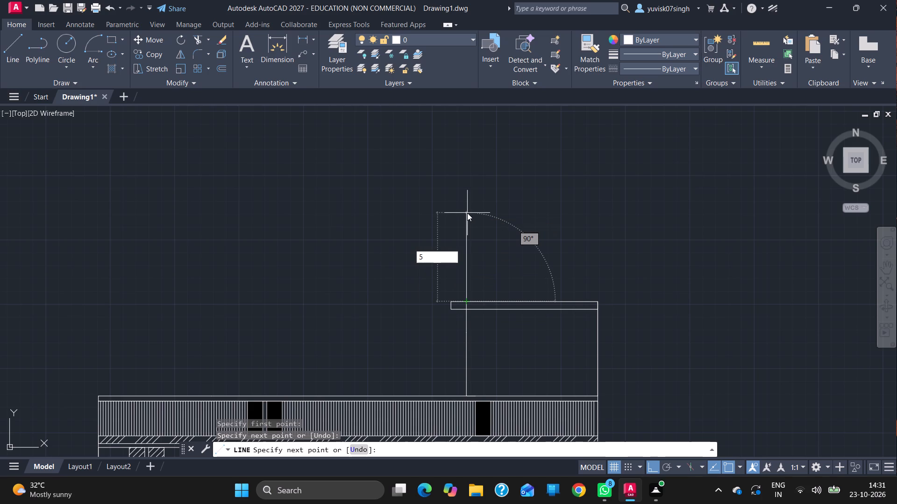
{"action": "key", "text": "apostrophe"}
{"action": "key", "text": "8"}
{"action": "key", "text": "Return"}
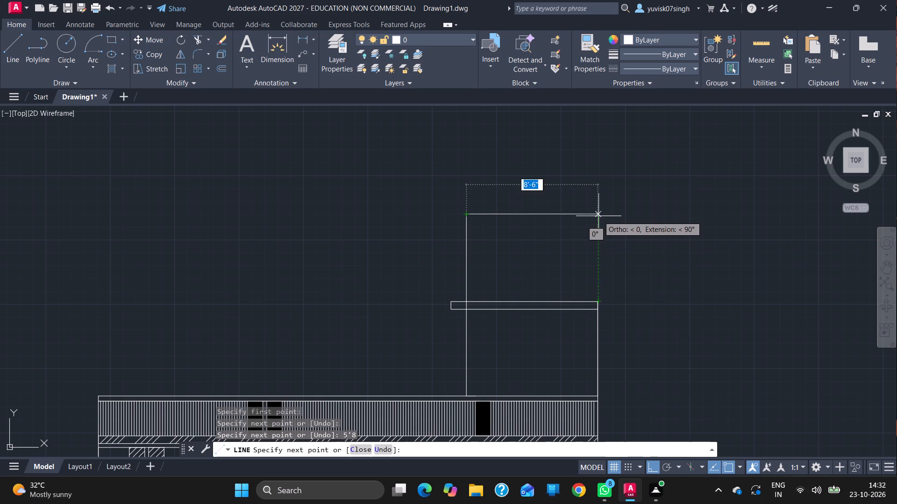
{"action": "left_click", "coordinate": [598, 216]}
{"action": "left_click", "coordinate": [597, 302]}
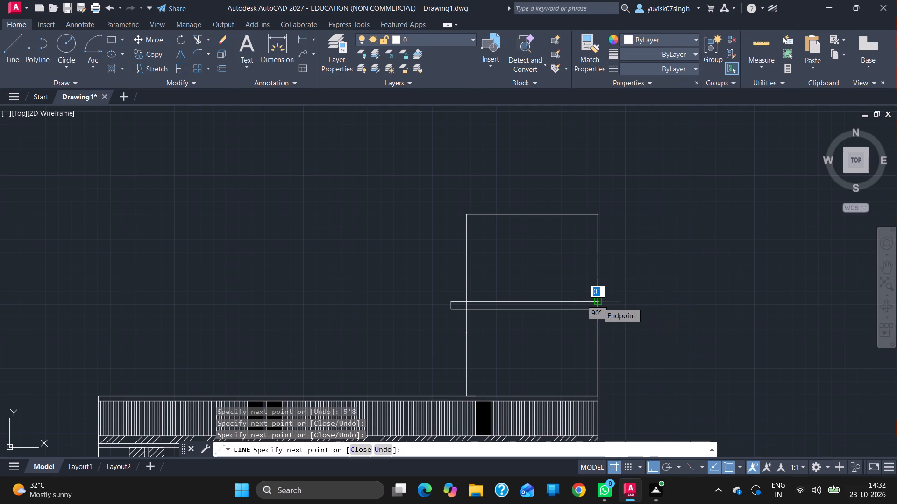
{"action": "key", "text": "Escape"}
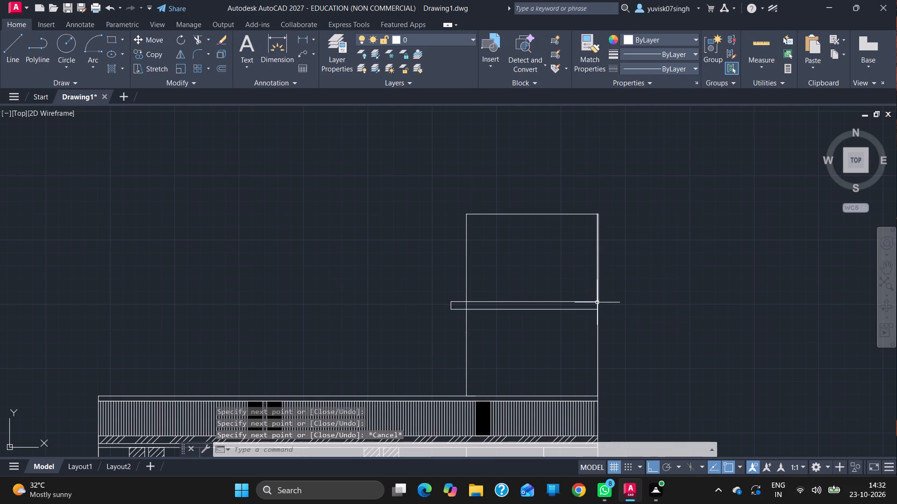
Draw the top slab from the new storey's upper-left corner, 1' left, 3" up, across to the right edge and down to the wall.
{"action": "left_click", "coordinate": [14, 46]}
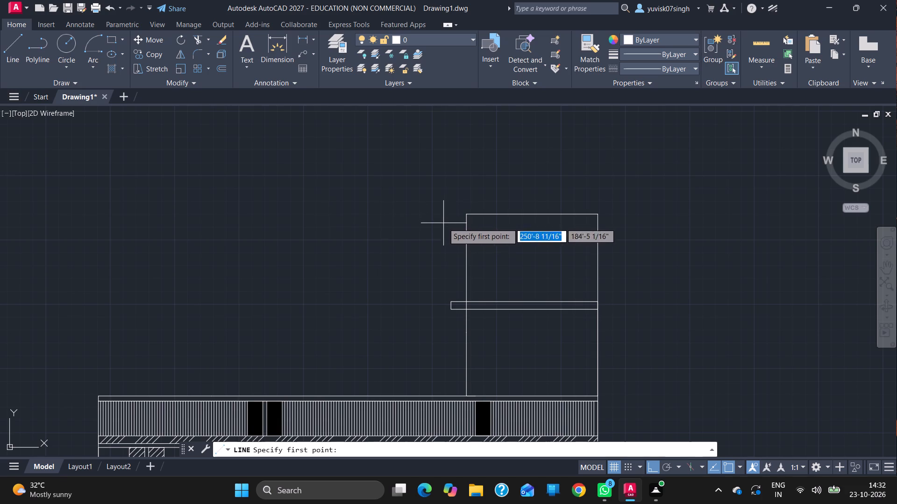
{"action": "left_click_drag", "start_coordinate": [466, 213], "coordinate": [461, 273]}
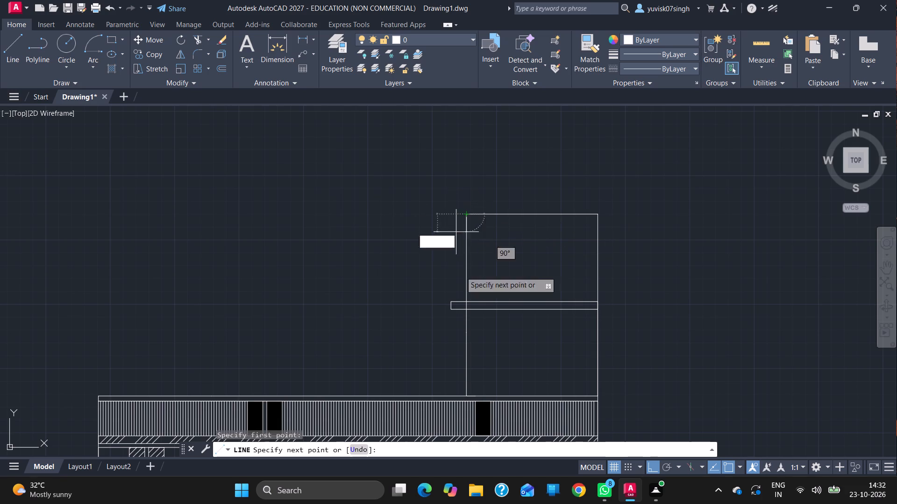
{"action": "left_click_drag", "start_coordinate": [461, 273], "coordinate": [441, 232]}
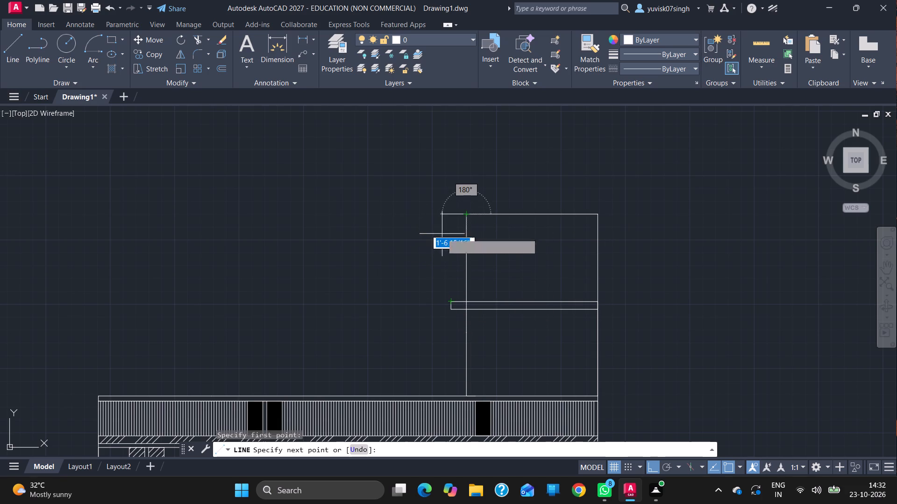
{"action": "left_click_drag", "start_coordinate": [441, 232], "coordinate": [448, 295]}
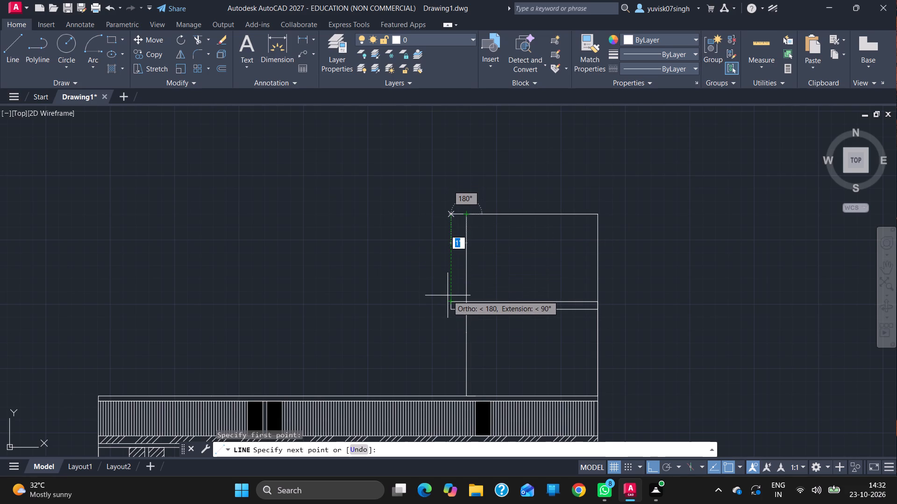
{"action": "type", "text": "1'"}
{"action": "key", "text": "Return"}
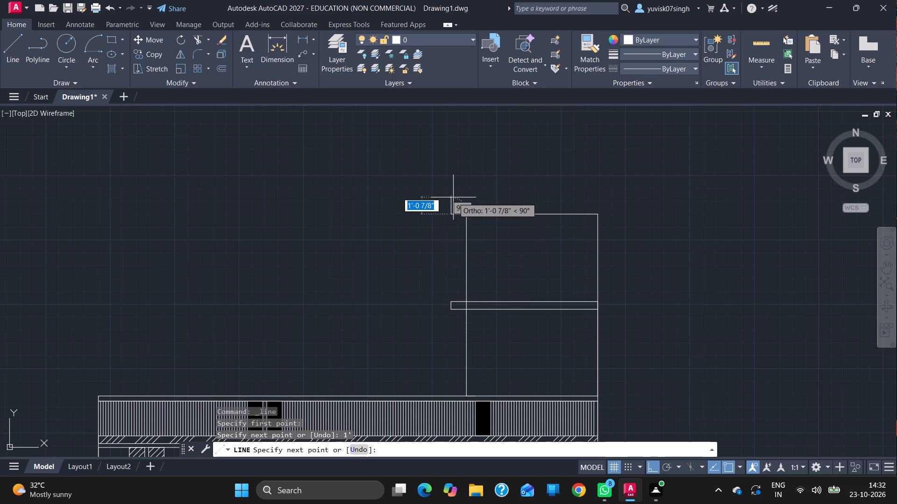
{"action": "key", "text": "3"}
{"action": "key", "text": "Return"}
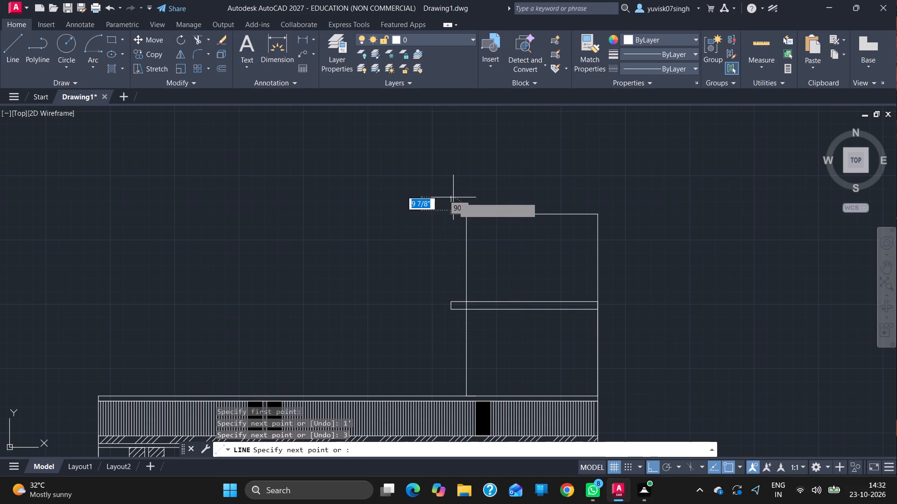
{"action": "left_click", "coordinate": [600, 210]}
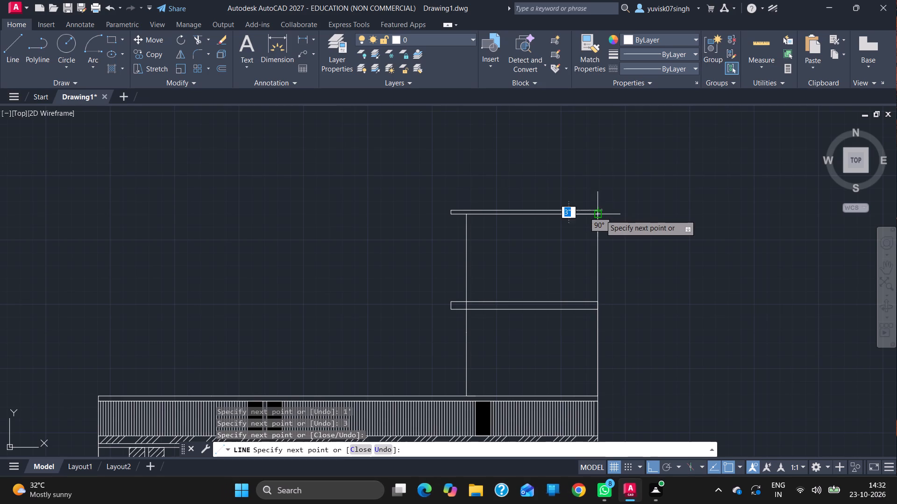
{"action": "left_click", "coordinate": [600, 216]}
{"action": "key", "text": "Escape"}
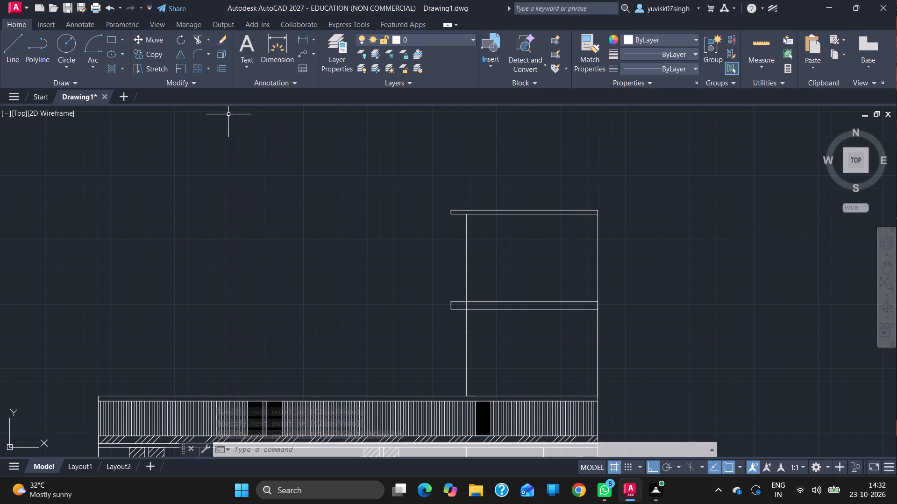
Draw a gable roof on the top slab with a 3'6" vertical from its midpoint and slopes from the apex to both slab ends.
{"action": "left_click_drag", "start_coordinate": [0, 45], "coordinate": [7, 46]}
{"action": "left_click", "coordinate": [7, 46]}
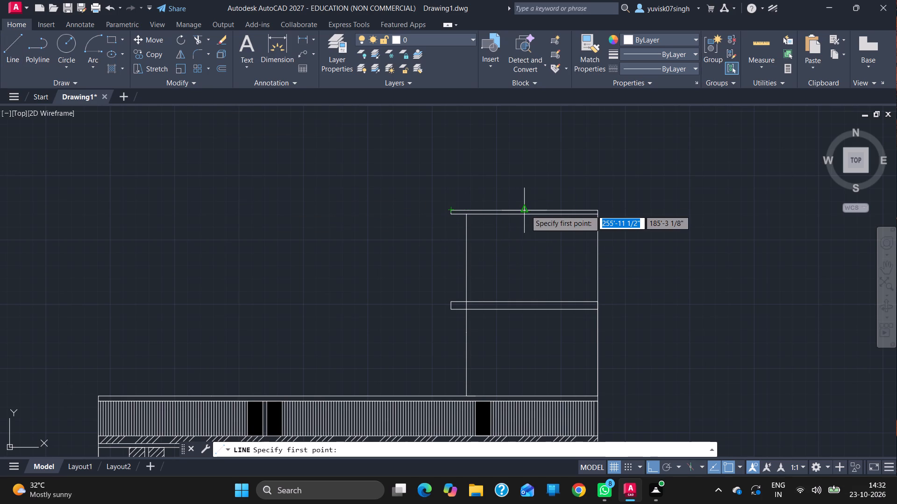
{"action": "left_click_drag", "start_coordinate": [526, 210], "coordinate": [526, 154]}
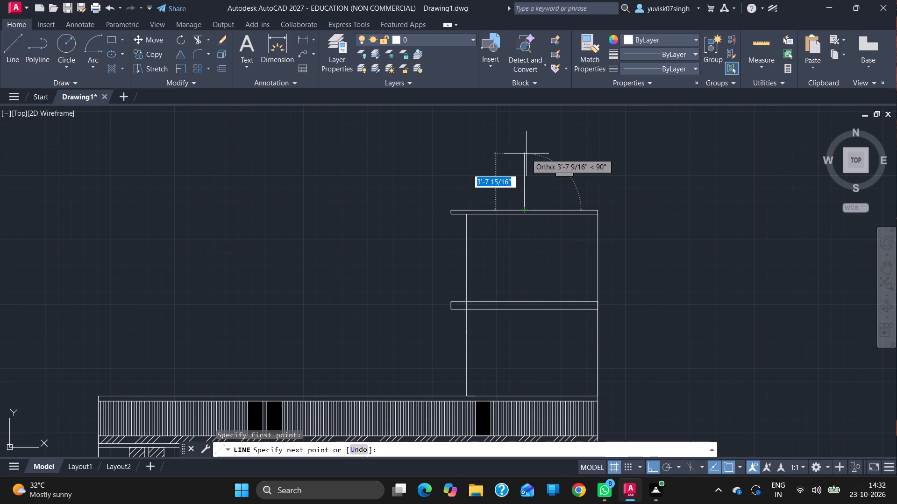
{"action": "left_click_drag", "start_coordinate": [526, 154], "coordinate": [524, 157]}
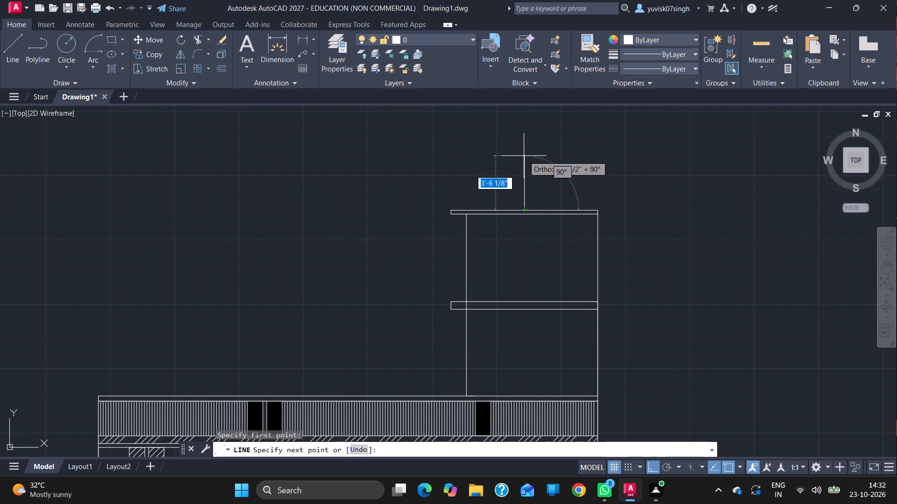
{"action": "left_click_drag", "start_coordinate": [524, 157], "coordinate": [523, 158]}
{"action": "type", "text": "3'"}
{"action": "key", "text": "6"}
{"action": "key", "text": "Return"}
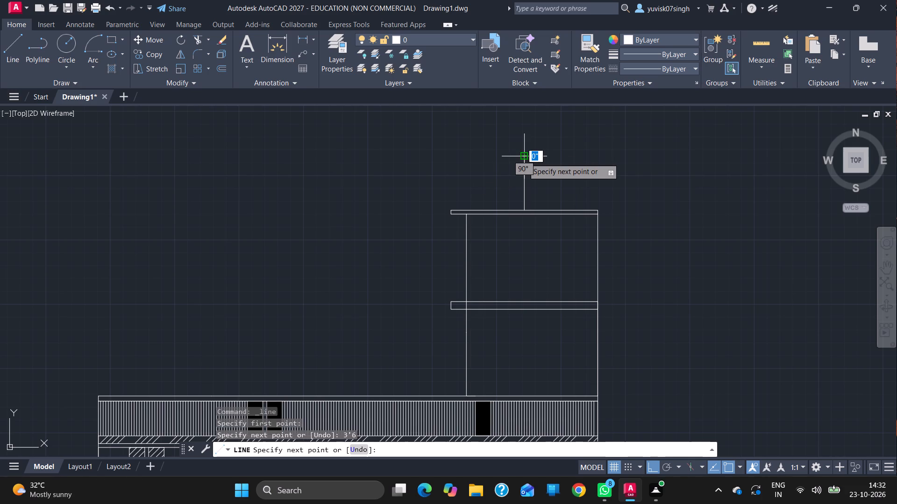
{"action": "left_click", "coordinate": [452, 207]}
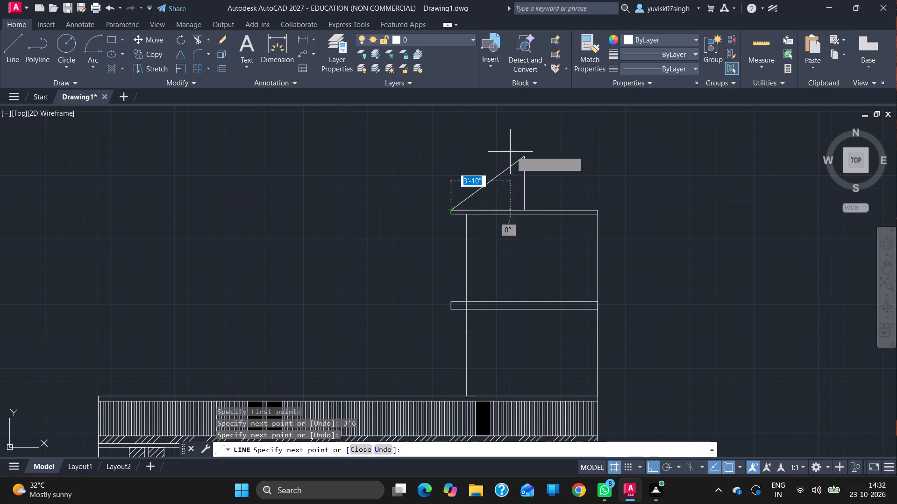
{"action": "left_click_drag", "start_coordinate": [522, 155], "coordinate": [598, 199]}
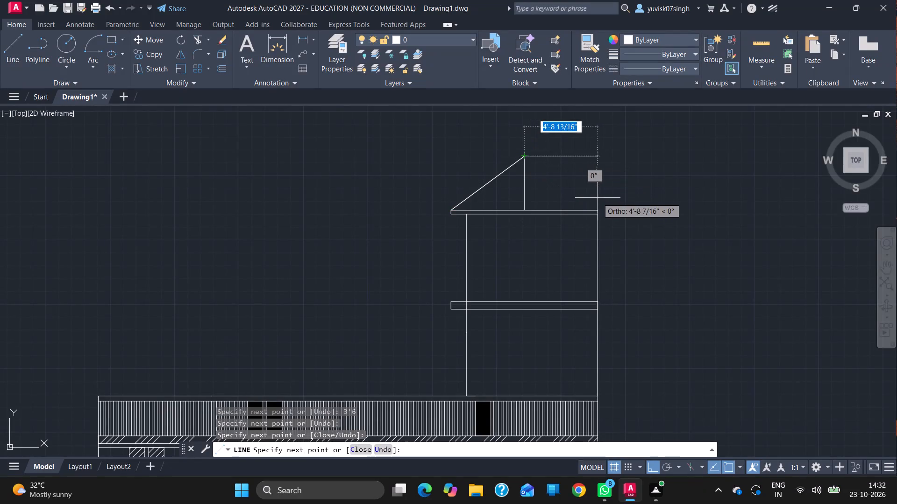
{"action": "left_click_drag", "start_coordinate": [598, 199], "coordinate": [597, 209]}
{"action": "left_click", "coordinate": [597, 209]}
{"action": "key", "text": "Escape"}
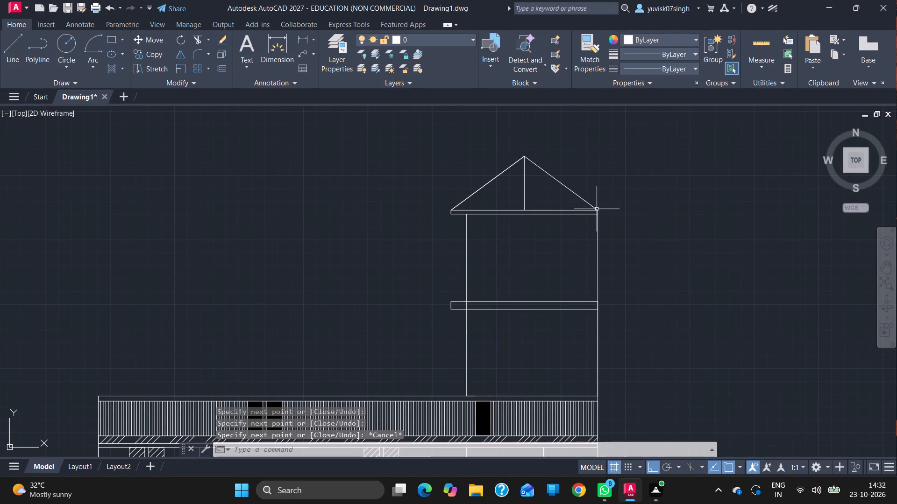
Erase the central vertical guide line inside the gable roof.
{"action": "left_click", "coordinate": [524, 193]}
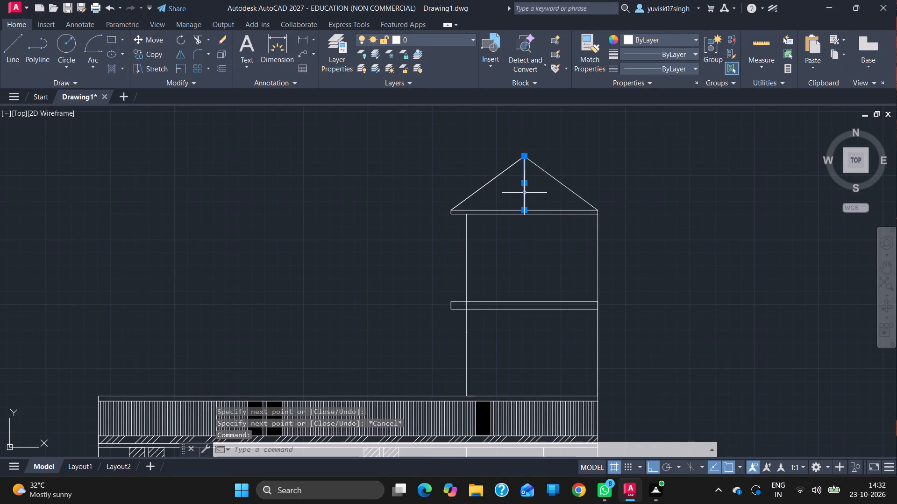
{"action": "key", "text": "Delete"}
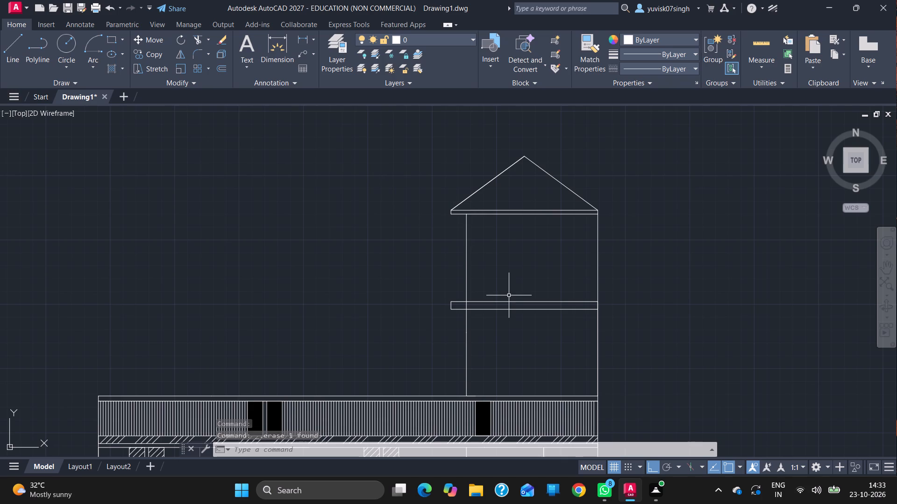
Offset the left, top, bottom and right edges of the storey beneath the gable roof inward by 6".
{"action": "key", "text": "o"}
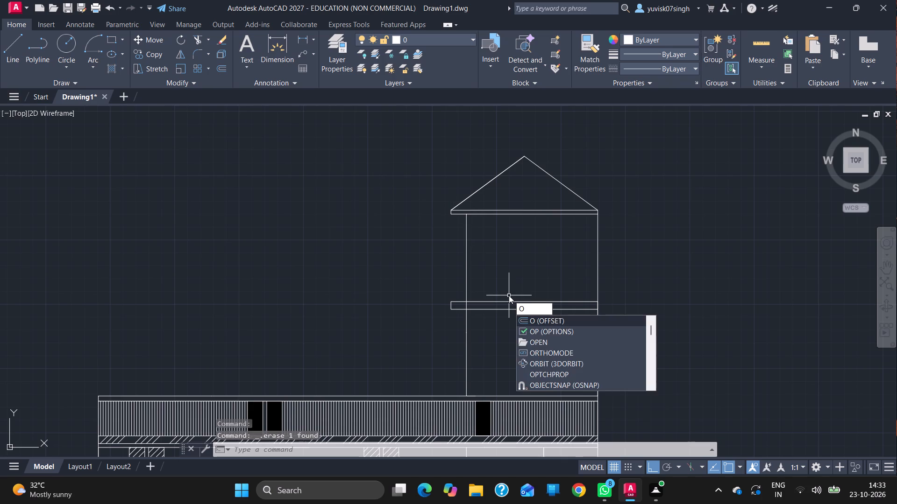
{"action": "key", "text": "Return"}
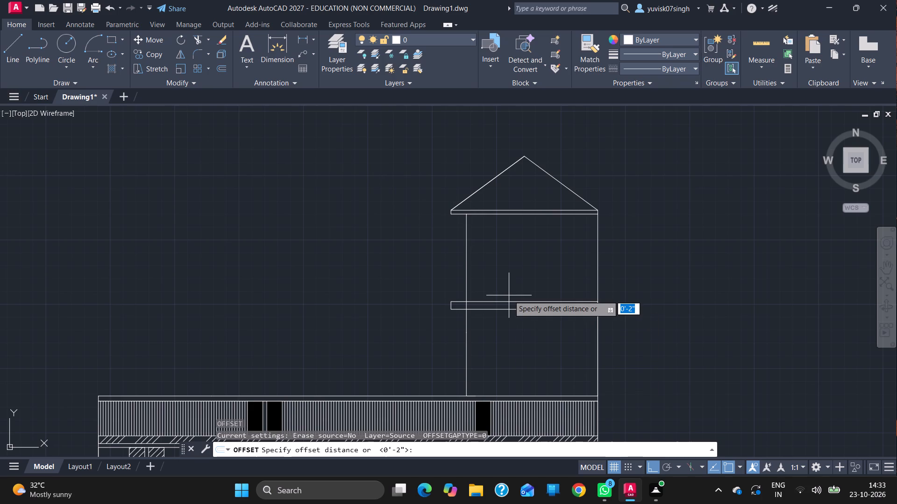
{"action": "key", "text": "6"}
{"action": "key", "text": "Return"}
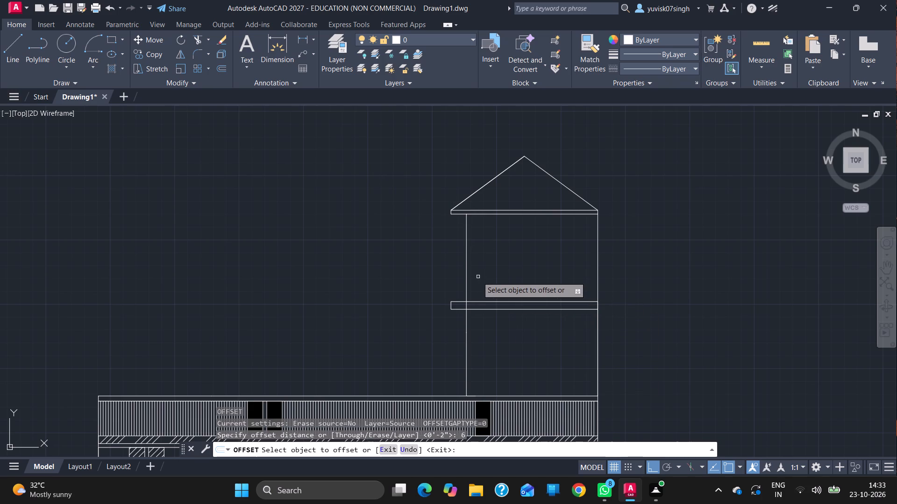
{"action": "left_click_drag", "start_coordinate": [467, 275], "coordinate": [492, 271]}
{"action": "left_click_drag", "start_coordinate": [492, 271], "coordinate": [497, 234]}
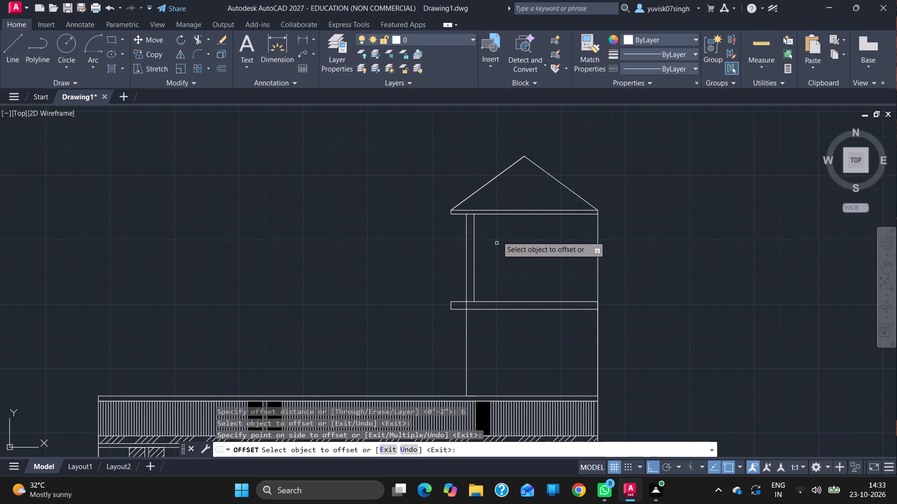
{"action": "left_click_drag", "start_coordinate": [497, 234], "coordinate": [497, 215]}
{"action": "left_click_drag", "start_coordinate": [497, 215], "coordinate": [497, 239]}
{"action": "left_click_drag", "start_coordinate": [497, 239], "coordinate": [499, 301]}
{"action": "left_click_drag", "start_coordinate": [499, 301], "coordinate": [503, 276]}
{"action": "left_click_drag", "start_coordinate": [503, 276], "coordinate": [597, 272]}
{"action": "left_click_drag", "start_coordinate": [597, 272], "coordinate": [573, 272]}
{"action": "left_click", "coordinate": [573, 272]}
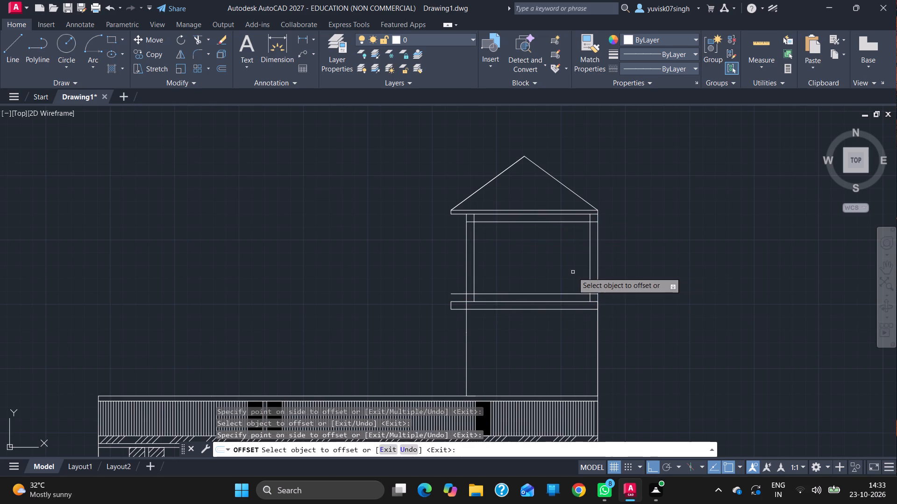
{"action": "key", "text": "F1"}
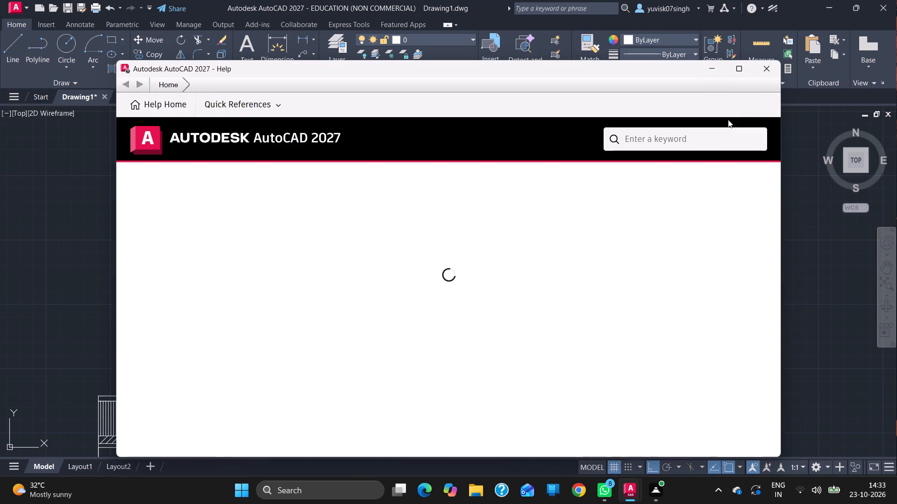
{"action": "left_click", "coordinate": [760, 76]}
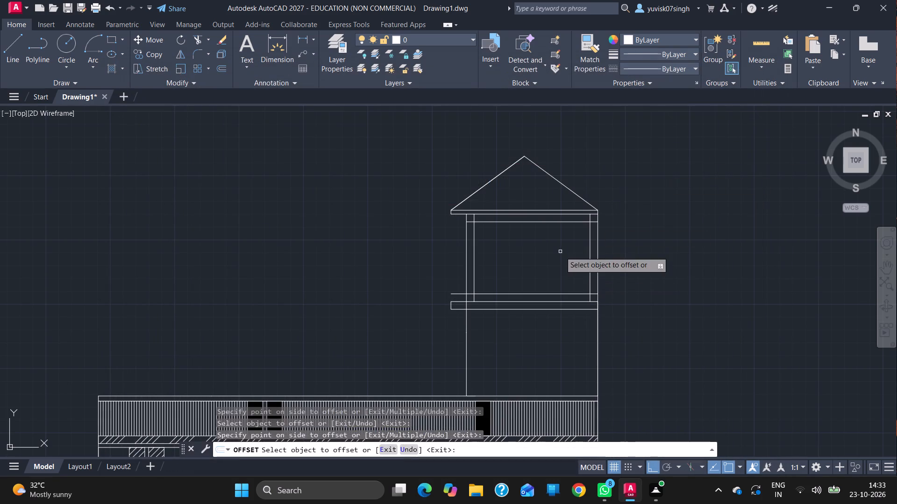
{"action": "key", "text": "Escape"}
Trim the overhanging ends of the offset lines at all four corners, leaving a clean rectangular frame inside the storey below the gable roof.
{"action": "type", "text": "tr"}
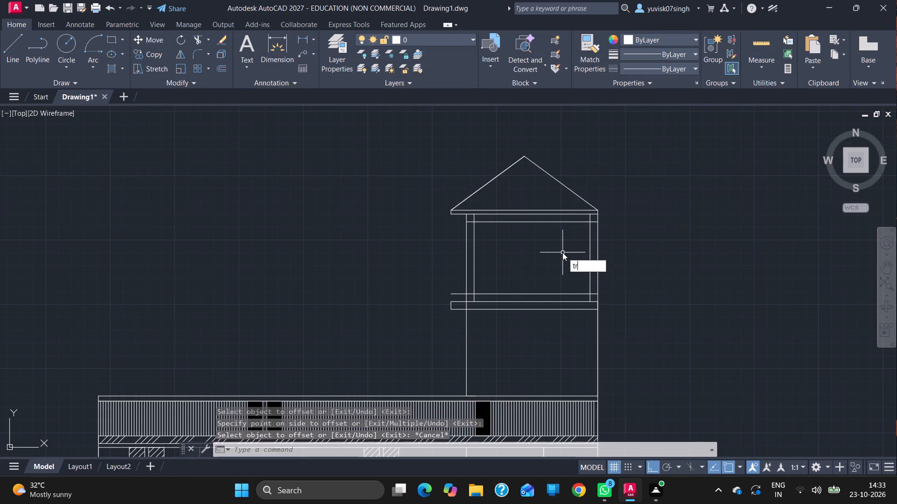
{"action": "key", "text": "Return"}
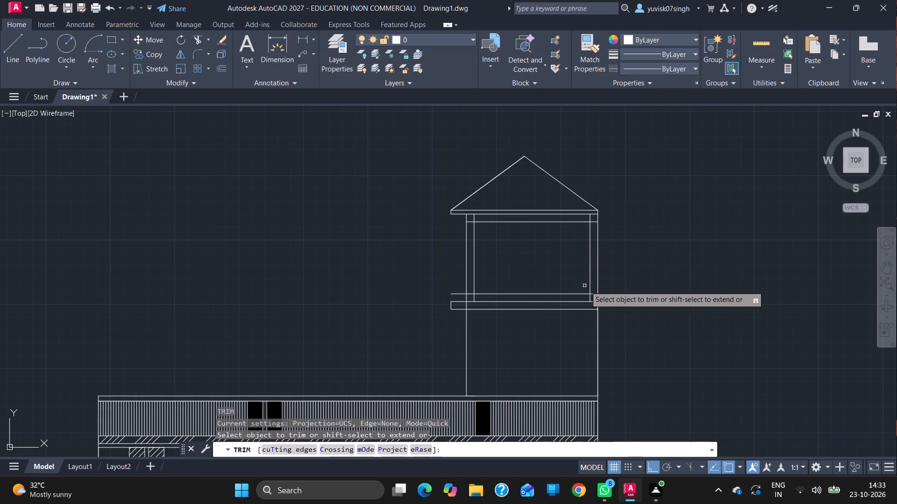
{"action": "left_click_drag", "start_coordinate": [594, 293], "coordinate": [589, 300]}
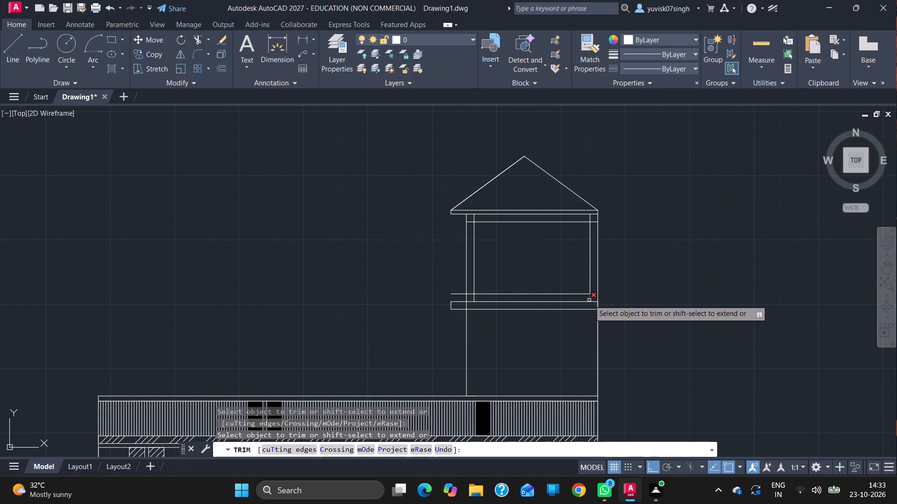
{"action": "left_click_drag", "start_coordinate": [589, 300], "coordinate": [475, 298]}
{"action": "left_click_drag", "start_coordinate": [475, 298], "coordinate": [470, 294]}
{"action": "left_click_drag", "start_coordinate": [470, 294], "coordinate": [461, 293]}
{"action": "left_click_drag", "start_coordinate": [461, 293], "coordinate": [471, 222]}
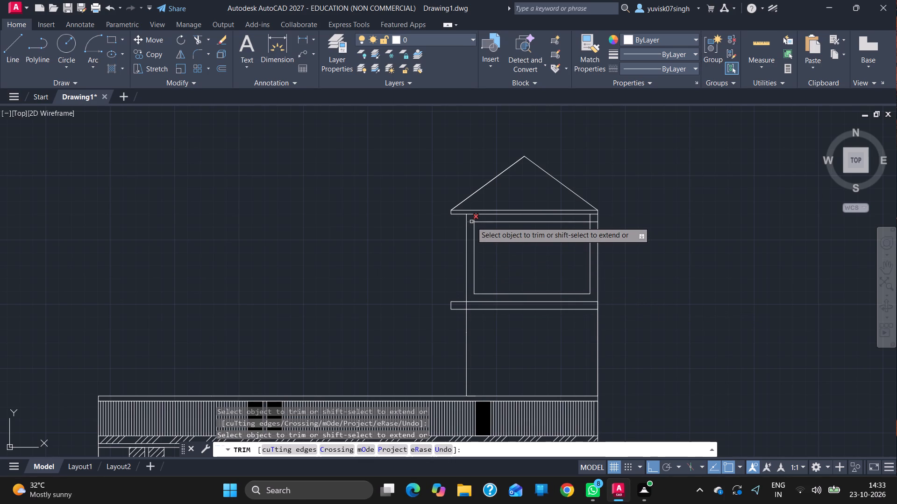
{"action": "left_click", "coordinate": [471, 222]}
{"action": "left_click", "coordinate": [473, 219]}
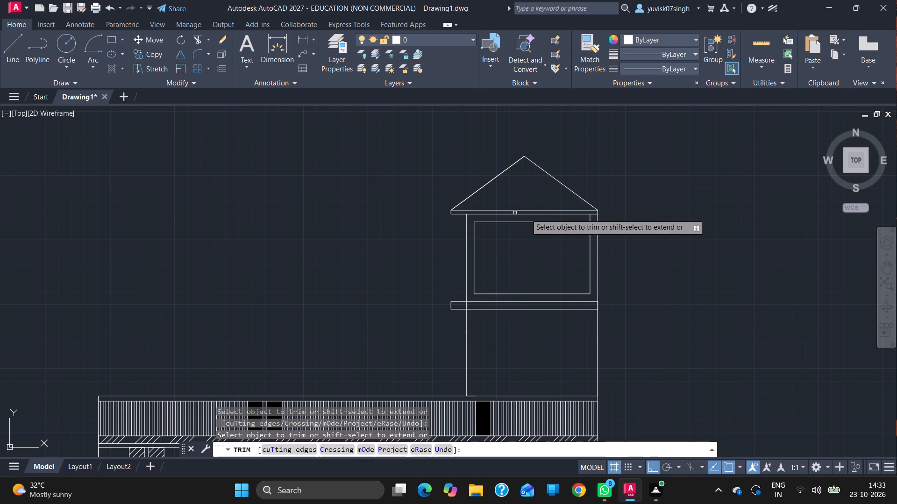
{"action": "left_click", "coordinate": [590, 218]}
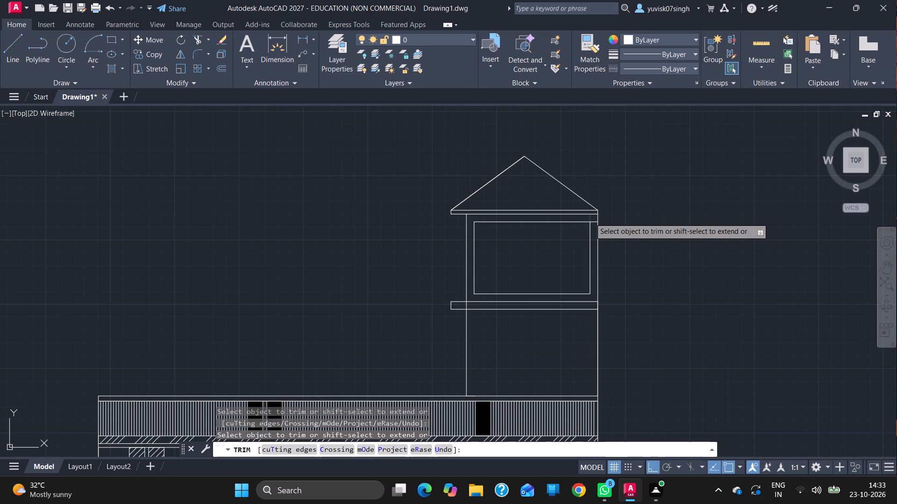
{"action": "left_click", "coordinate": [593, 222]}
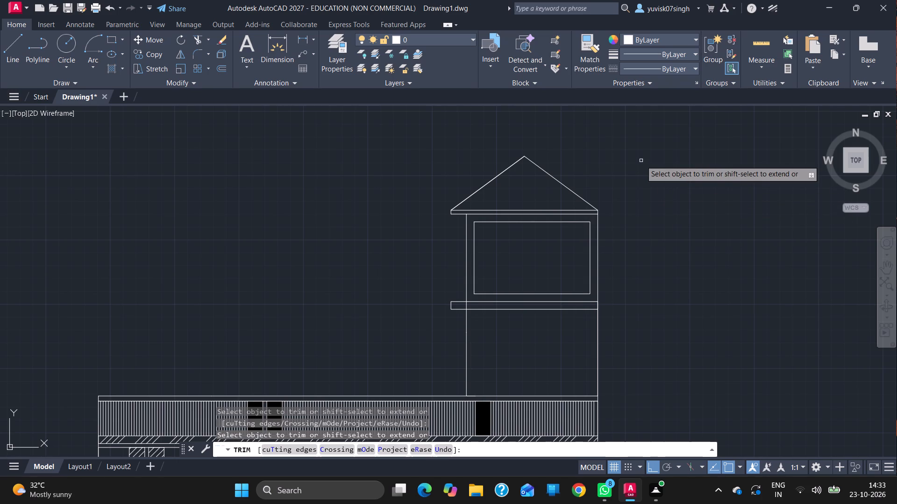
{"action": "key", "text": "Escape"}
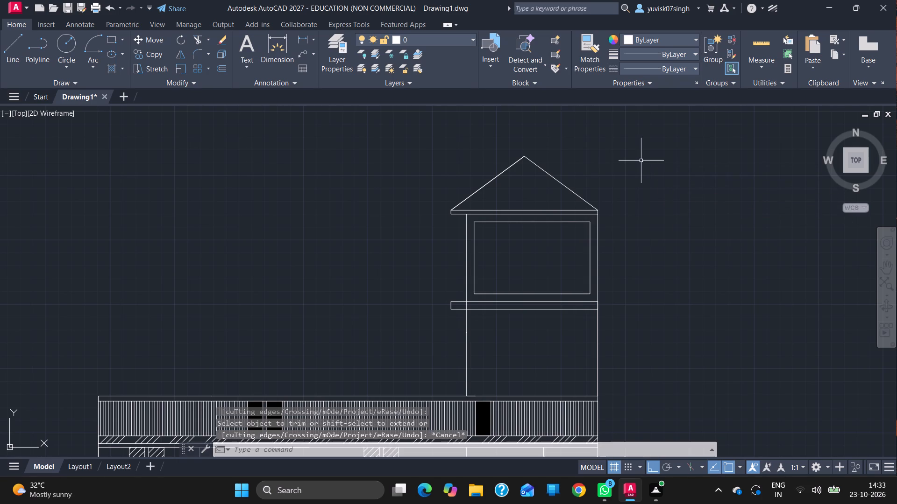
Offset the inset frame's left edge repeatedly at 4" spacing across the full frame width to form vertical slats.
{"action": "key", "text": "o"}
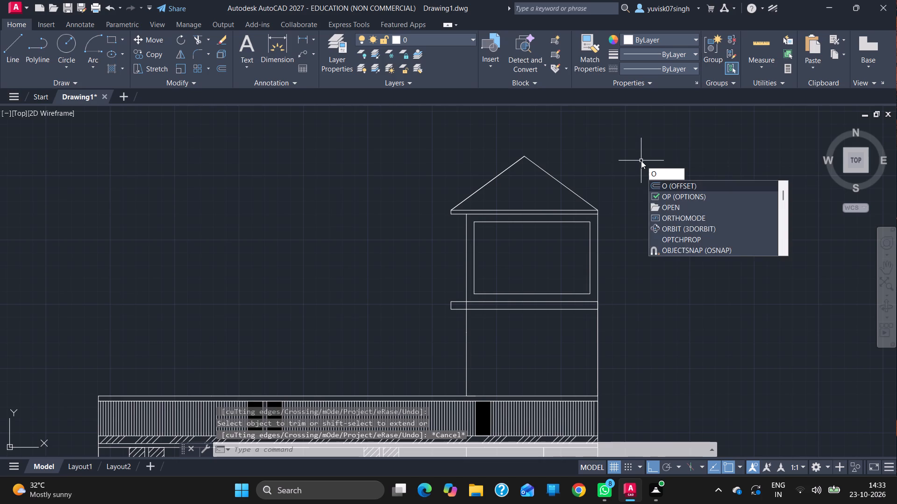
{"action": "key", "text": "Return"}
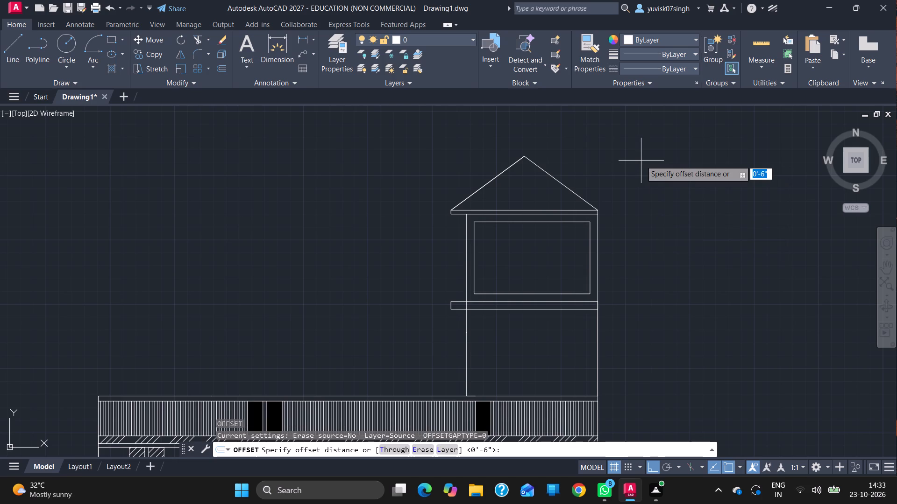
{"action": "key", "text": "BackSpace"}
{"action": "key", "text": "4"}
{"action": "key", "text": "Return"}
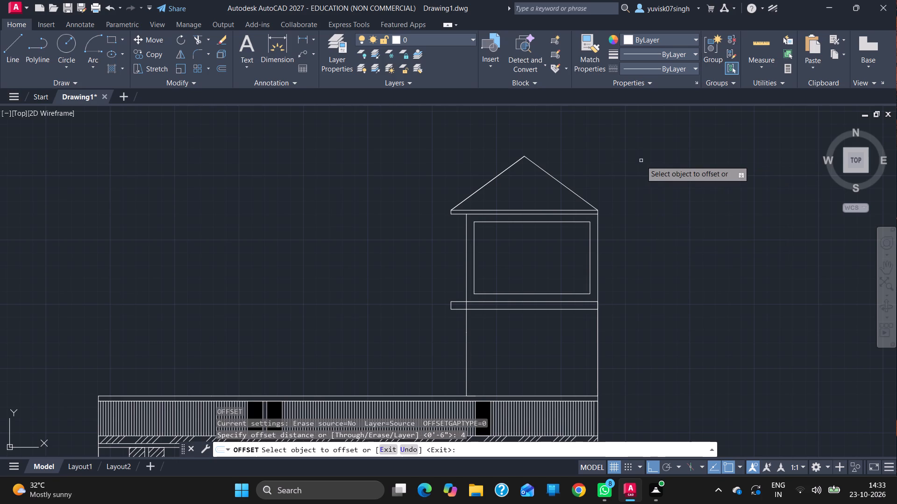
{"action": "left_click", "coordinate": [474, 248]}
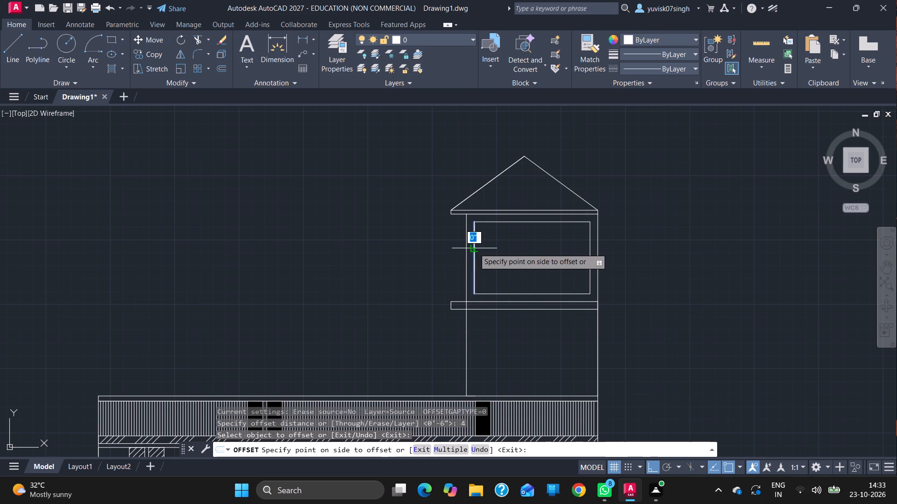
{"action": "left_click", "coordinate": [452, 452]}
{"action": "triple_click", "coordinate": [513, 269]}
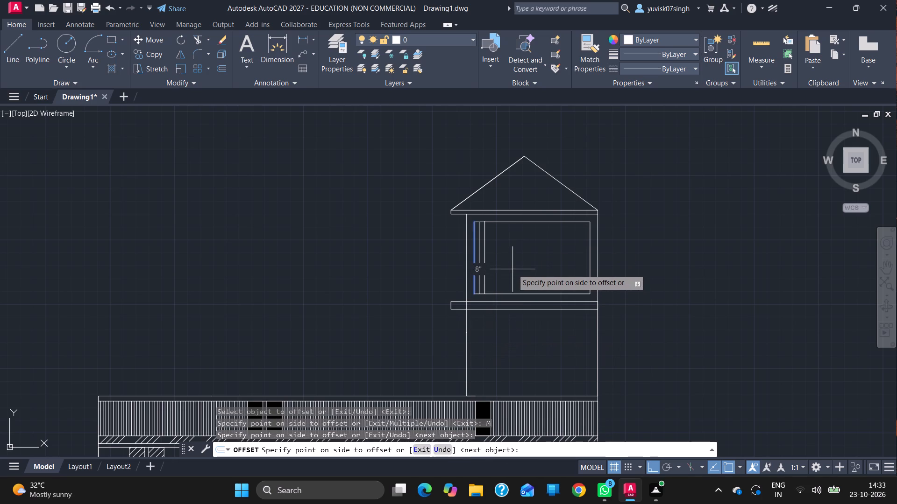
{"action": "triple_click", "coordinate": [513, 269]}
{"action": "triple_click", "coordinate": [513, 269]}
{"action": "triple_click", "coordinate": [513, 269]}
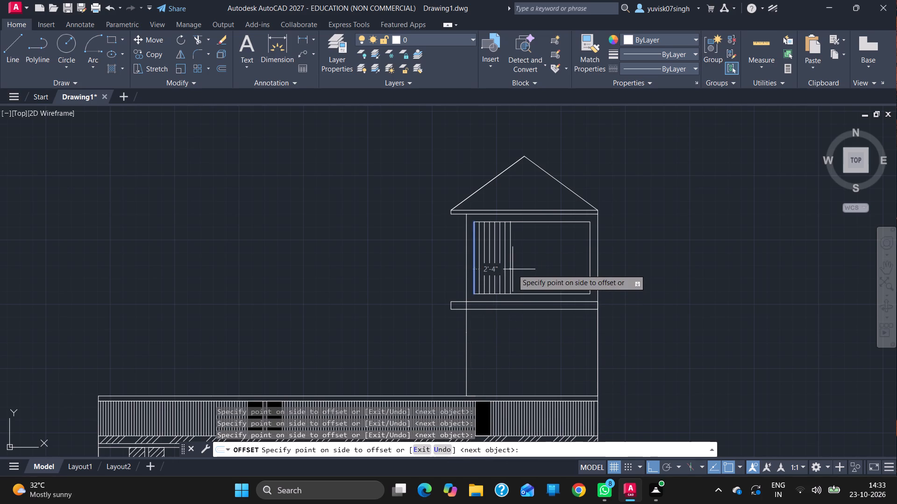
{"action": "triple_click", "coordinate": [513, 269]}
{"action": "triple_click", "coordinate": [513, 269]}
{"action": "triple_click", "coordinate": [513, 269]}
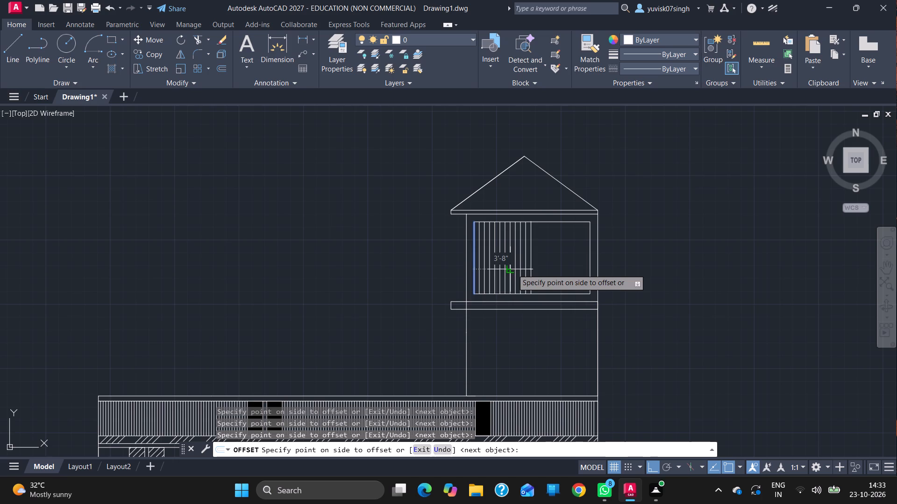
{"action": "triple_click", "coordinate": [513, 269]}
{"action": "triple_click", "coordinate": [513, 269]}
{"action": "triple_click", "coordinate": [513, 269]}
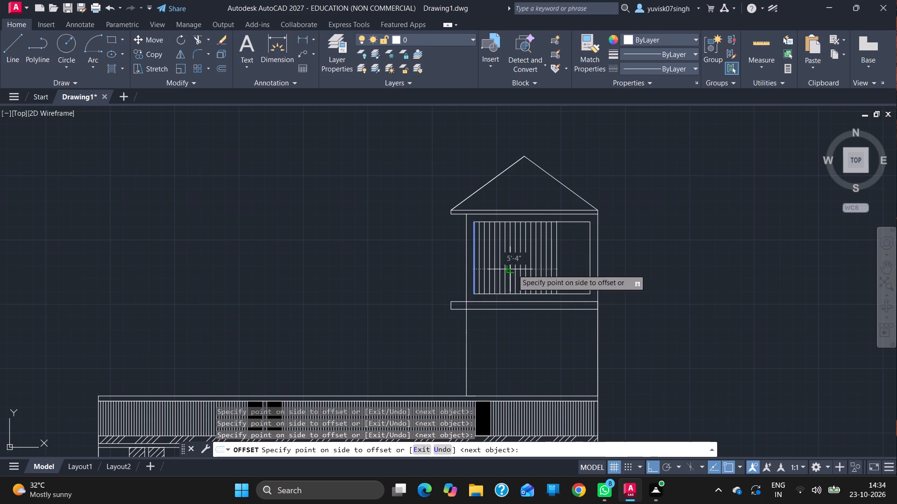
{"action": "triple_click", "coordinate": [513, 269]}
{"action": "triple_click", "coordinate": [513, 269]}
{"action": "double_click", "coordinate": [513, 269]}
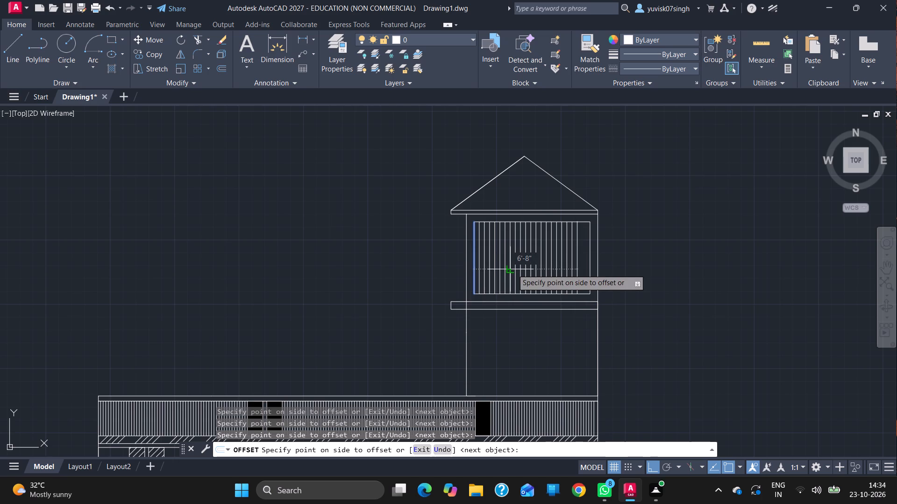
{"action": "left_click", "coordinate": [513, 269]}
{"action": "left_click", "coordinate": [513, 269]}
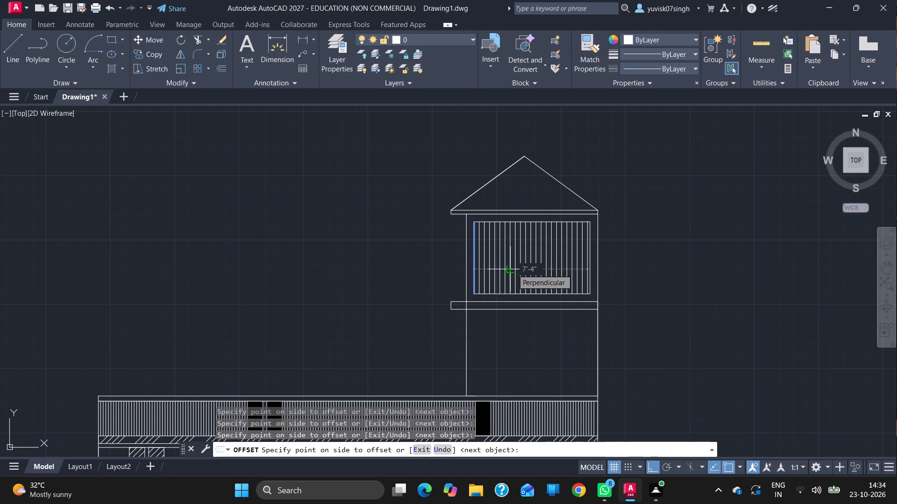
{"action": "key", "text": "Escape"}
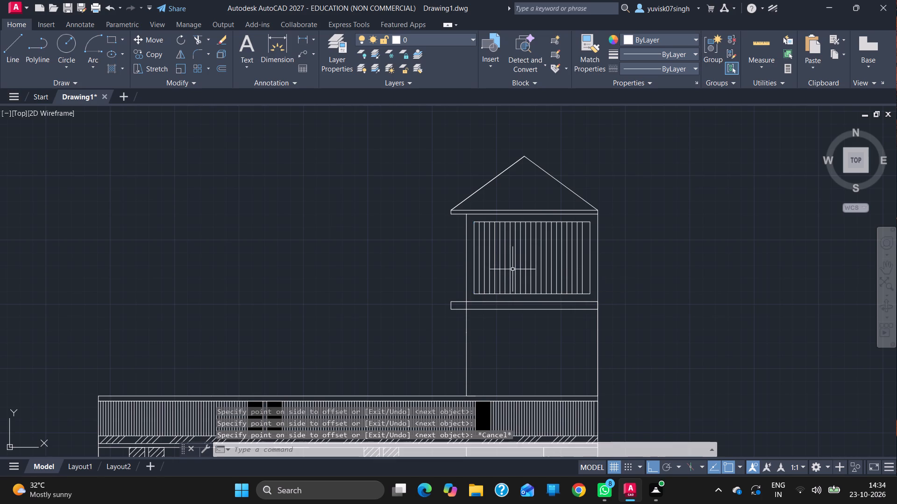
Hatch every alternate slat strip inside the tower's inset frame with the SOLID pattern in colour 0,0,0.
{"action": "key", "text": "h"}
{"action": "key", "text": "Return"}
{"action": "left_click", "coordinate": [478, 251]}
{"action": "left_click", "coordinate": [487, 251]}
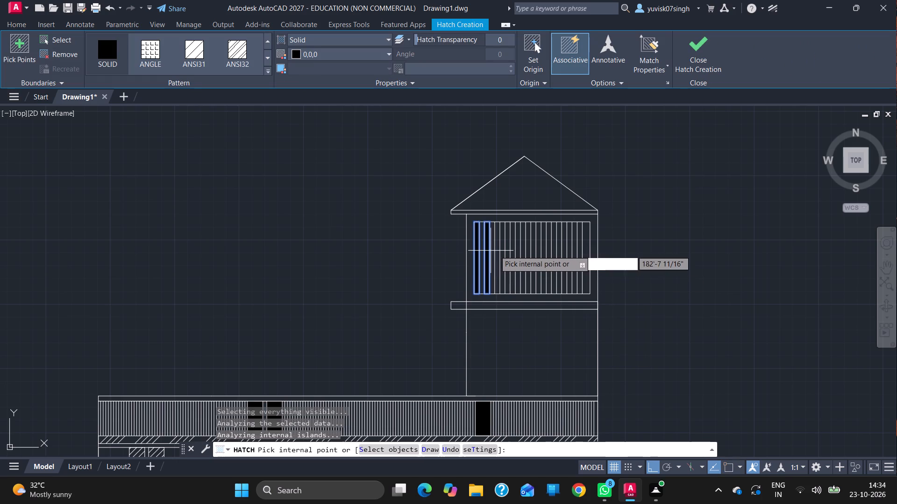
{"action": "left_click", "coordinate": [500, 252]}
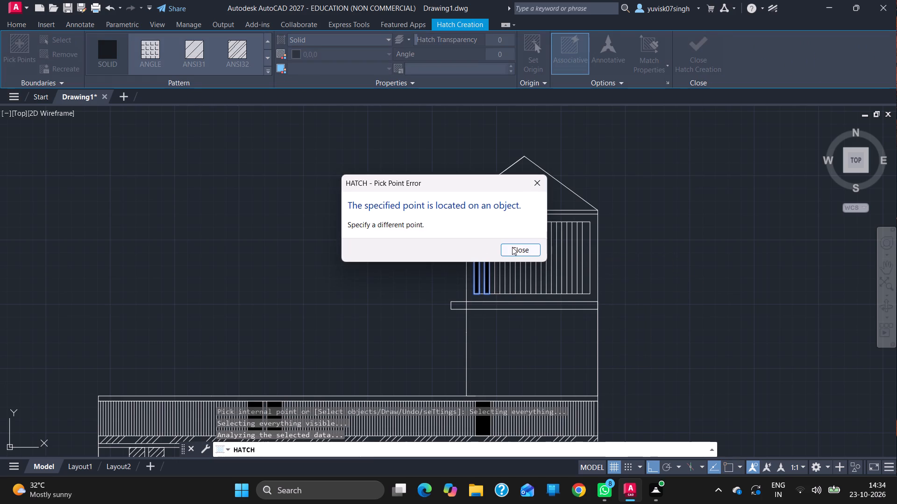
{"action": "left_click", "coordinate": [519, 249]}
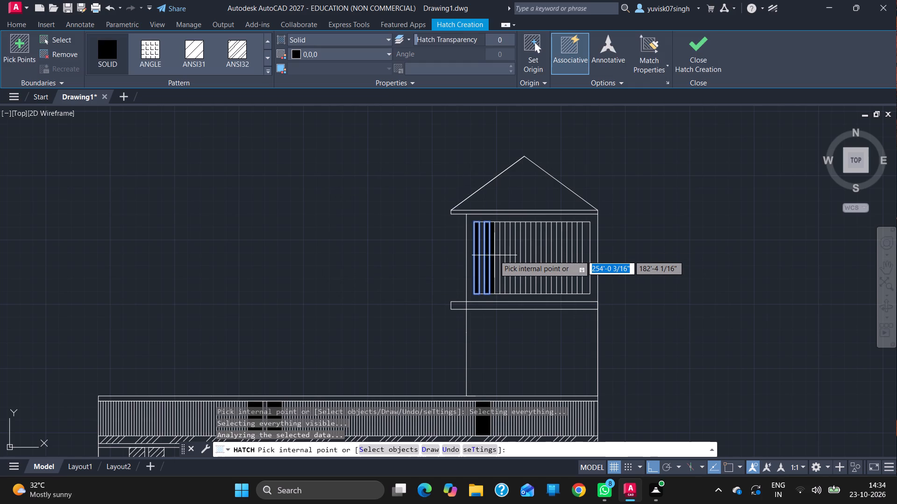
{"action": "left_click", "coordinate": [497, 255]}
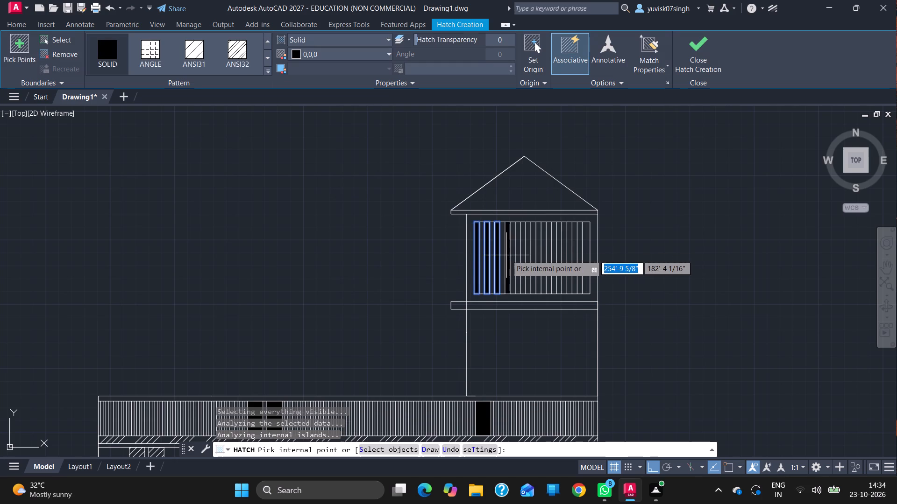
{"action": "left_click", "coordinate": [507, 255]}
{"action": "left_click", "coordinate": [519, 255]}
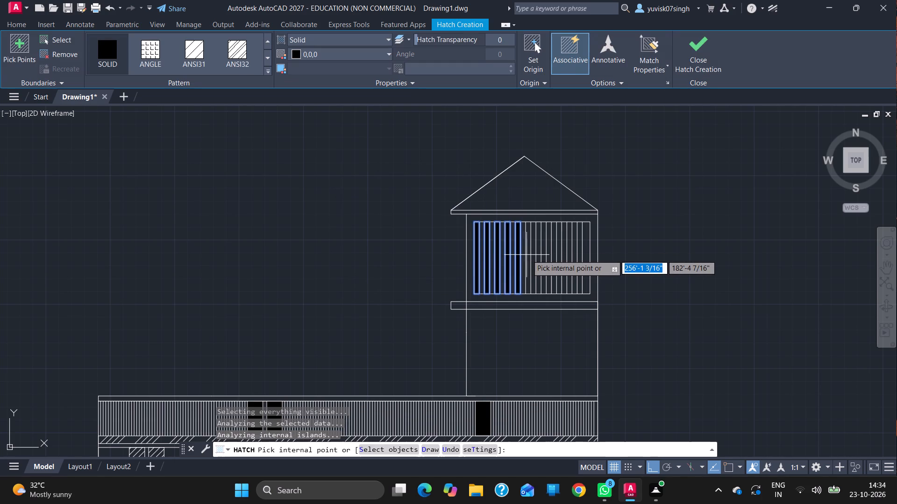
{"action": "left_click", "coordinate": [527, 255]}
{"action": "left_click", "coordinate": [536, 256]}
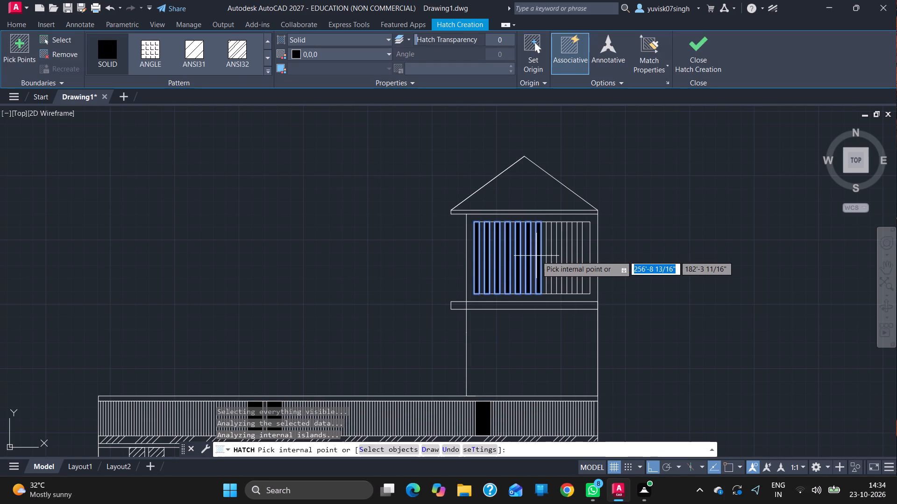
{"action": "left_click", "coordinate": [548, 256]}
{"action": "left_click_drag", "start_coordinate": [559, 256], "coordinate": [569, 258]}
{"action": "left_click_drag", "start_coordinate": [569, 258], "coordinate": [580, 258]}
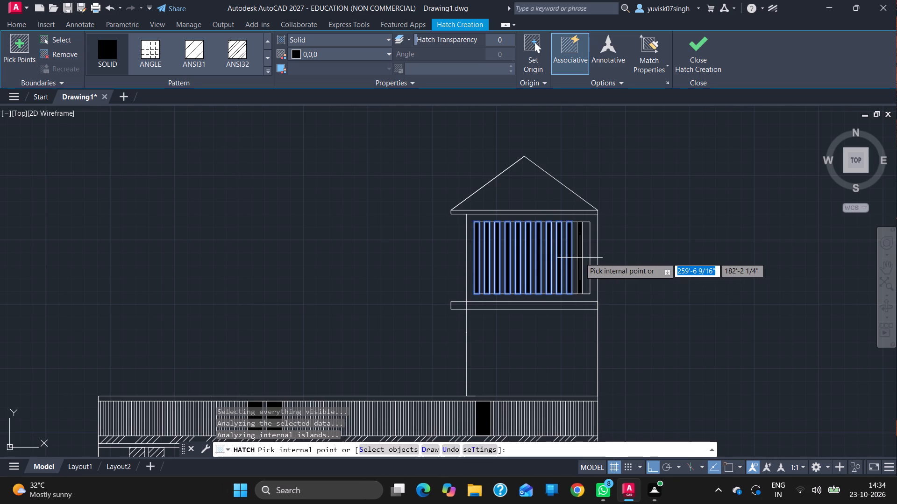
{"action": "left_click", "coordinate": [580, 258]}
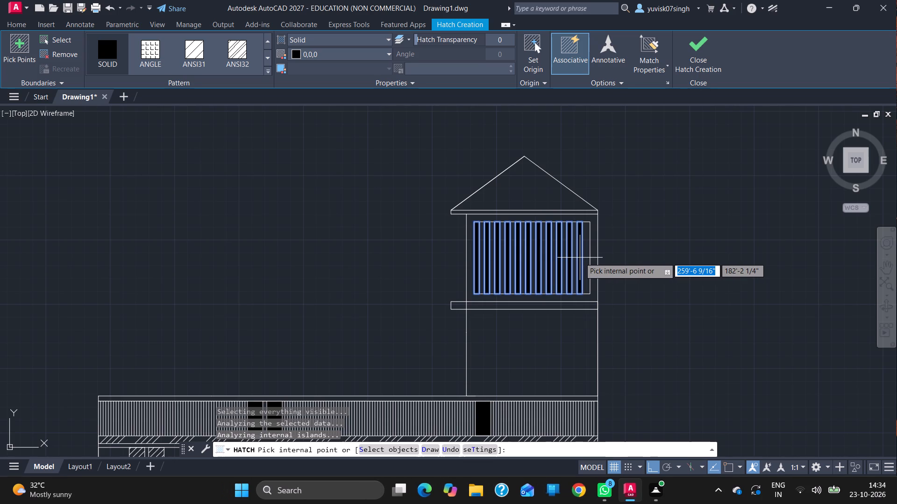
{"action": "key", "text": "Escape"}
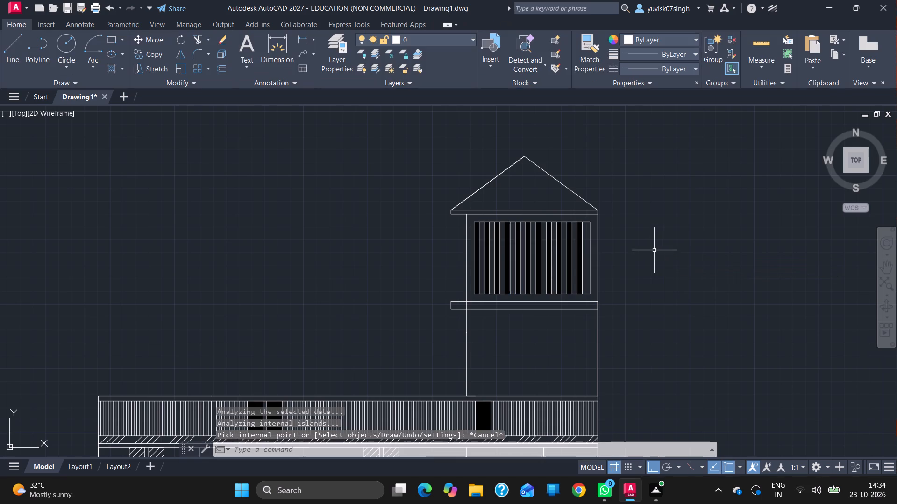
Return to the upper part of the floor plan and start a single-line text label.
{"action": "scroll", "coordinate": [746, 293], "scroll_direction": "down", "scroll_amount": 3, "text": "ctrl"}
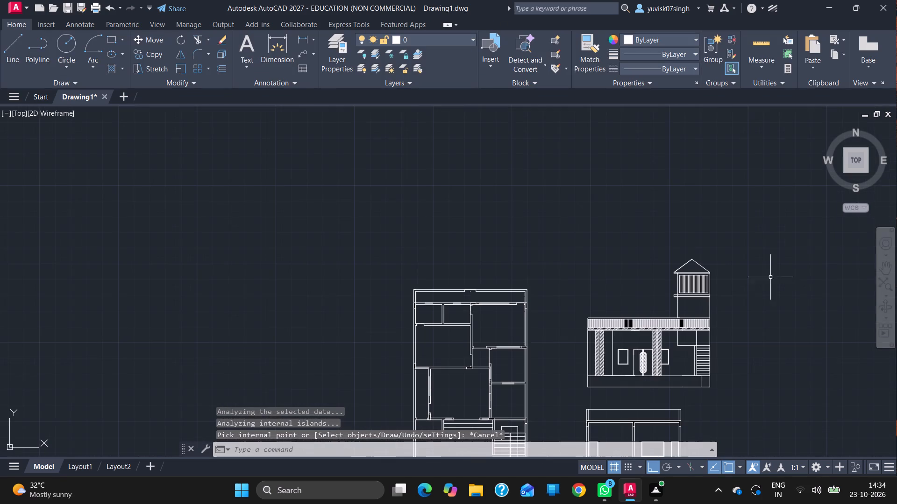
{"action": "left_click", "coordinate": [886, 260]}
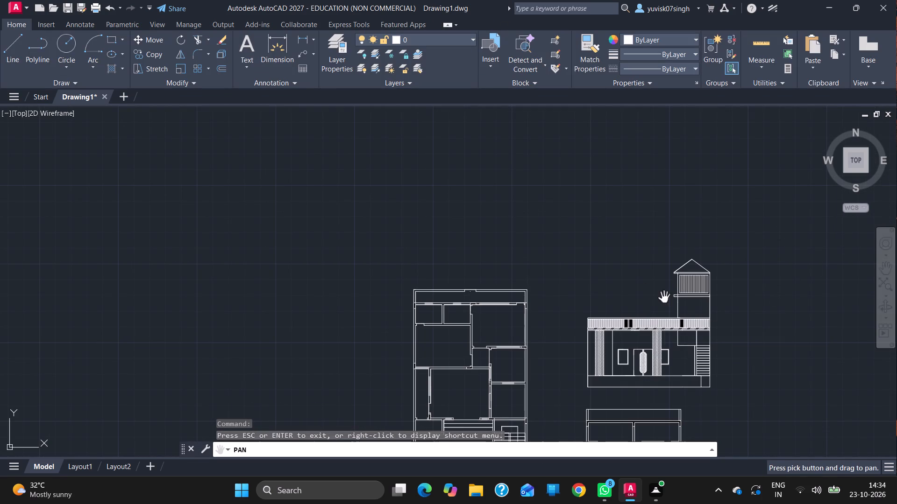
{"action": "left_click_drag", "start_coordinate": [642, 289], "coordinate": [641, 227]}
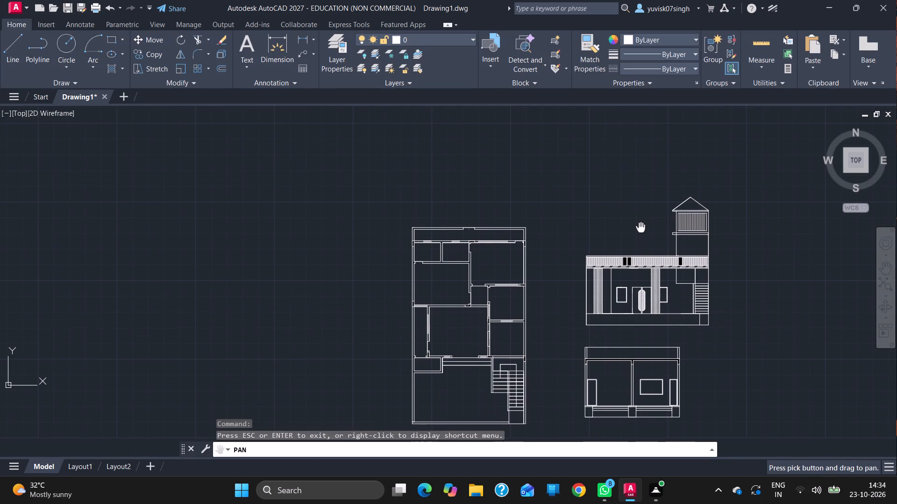
{"action": "left_click_drag", "start_coordinate": [641, 227], "coordinate": [703, 166]}
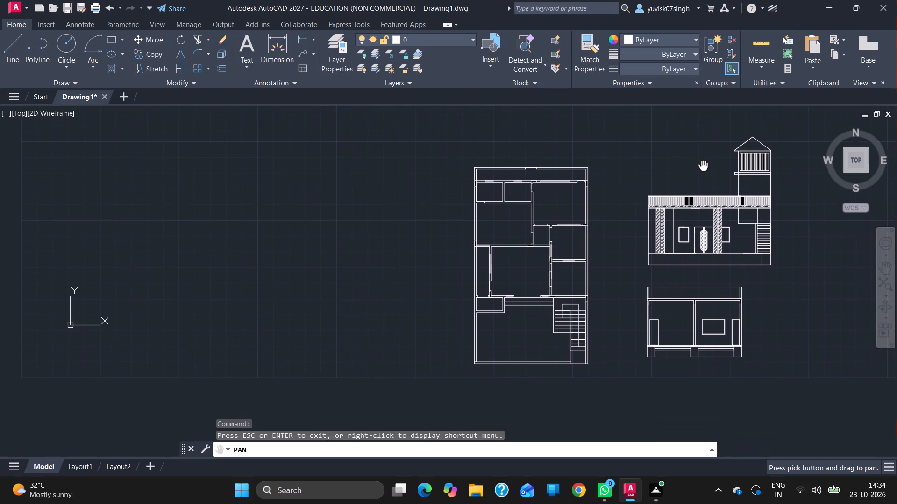
{"action": "left_click_drag", "start_coordinate": [703, 166], "coordinate": [703, 165]}
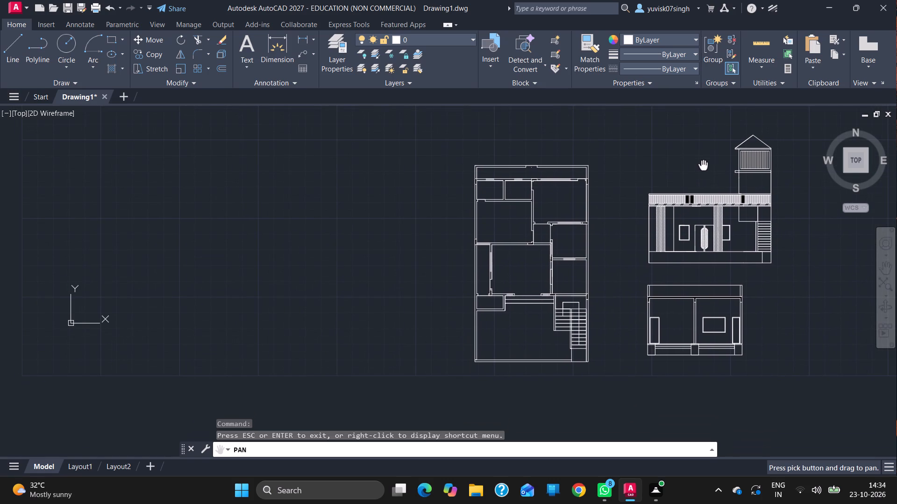
{"action": "scroll", "coordinate": [530, 278], "scroll_direction": "up", "scroll_amount": 2, "text": "ctrl"}
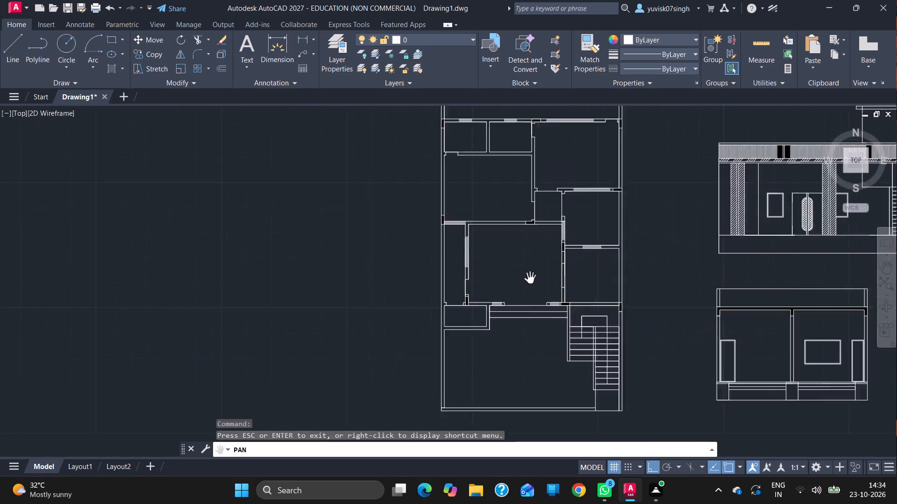
{"action": "scroll", "coordinate": [530, 278], "scroll_direction": "up", "scroll_amount": 4, "text": "ctrl"}
{"action": "scroll", "coordinate": [530, 278], "scroll_direction": "down", "scroll_amount": 4, "text": "ctrl"}
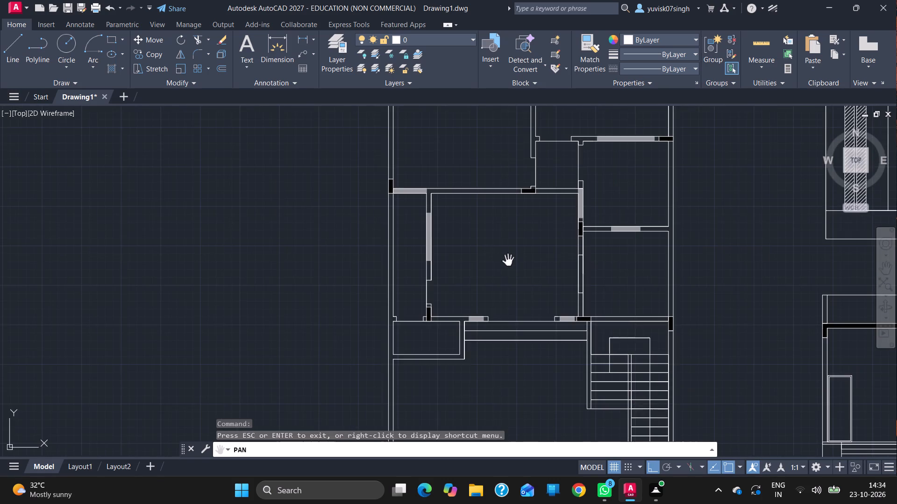
{"action": "left_click_drag", "start_coordinate": [502, 254], "coordinate": [462, 503]}
{"action": "key", "text": "Escape"}
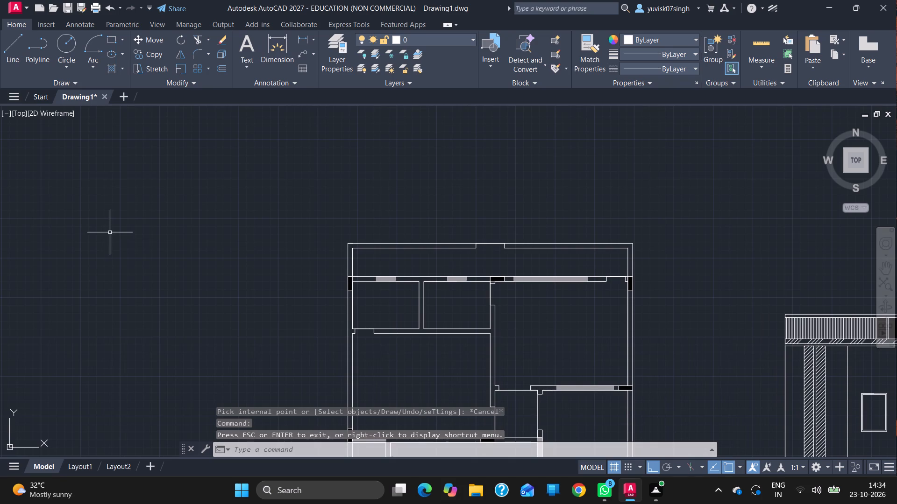
{"action": "left_click", "coordinate": [241, 70]}
{"action": "left_click", "coordinate": [255, 108]}
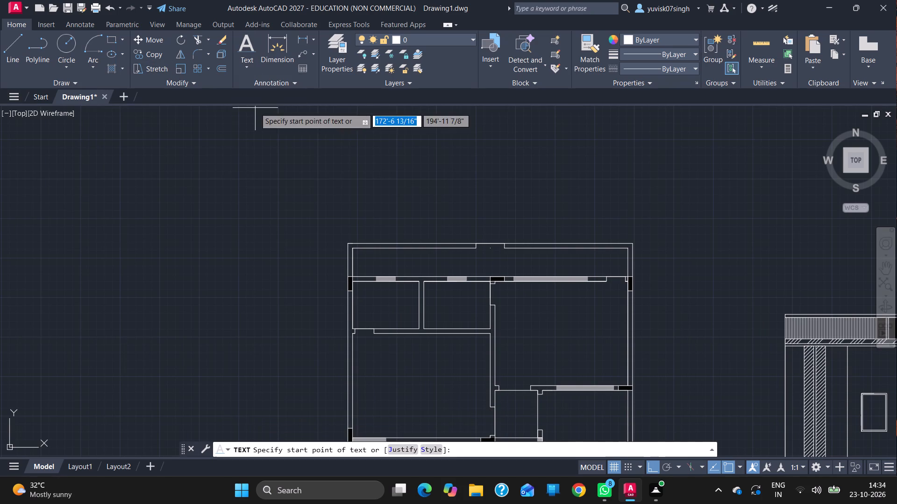
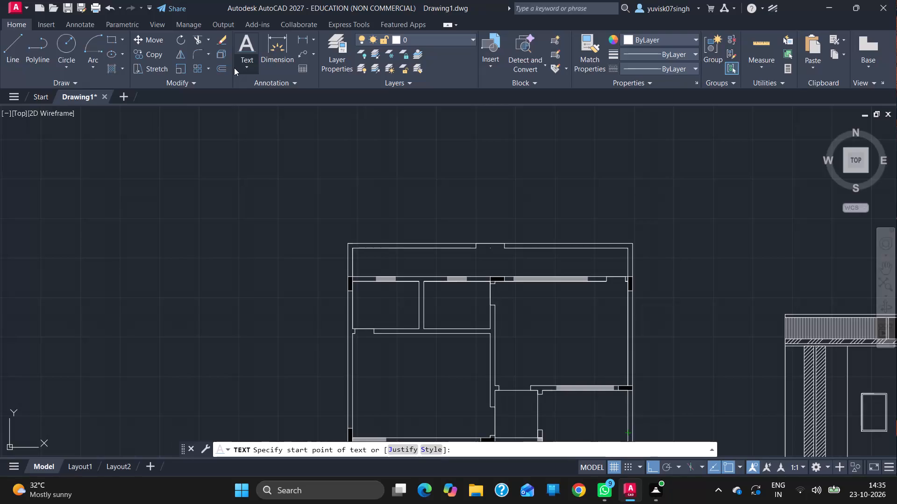
Add the single-line text GATE at the gate opening in the plan's upper boundary wall, with height 7 and rotation 0.
{"action": "left_click", "coordinate": [252, 101]}
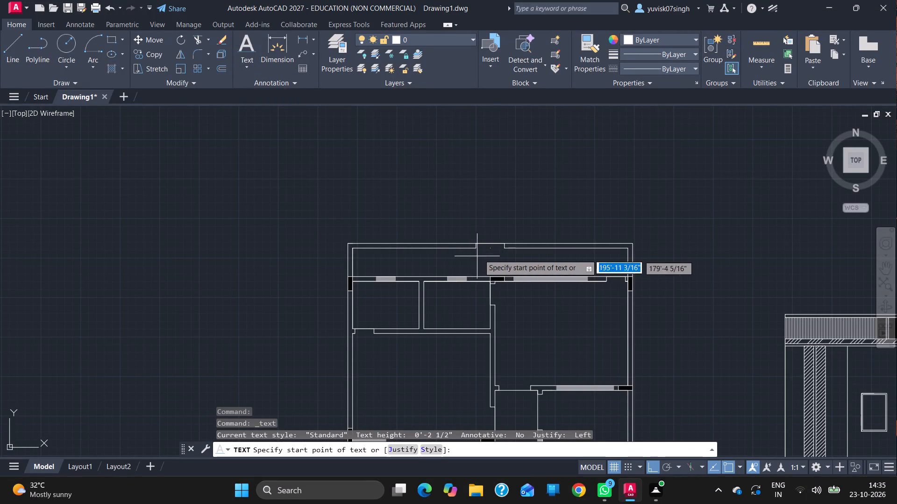
{"action": "left_click", "coordinate": [481, 253]}
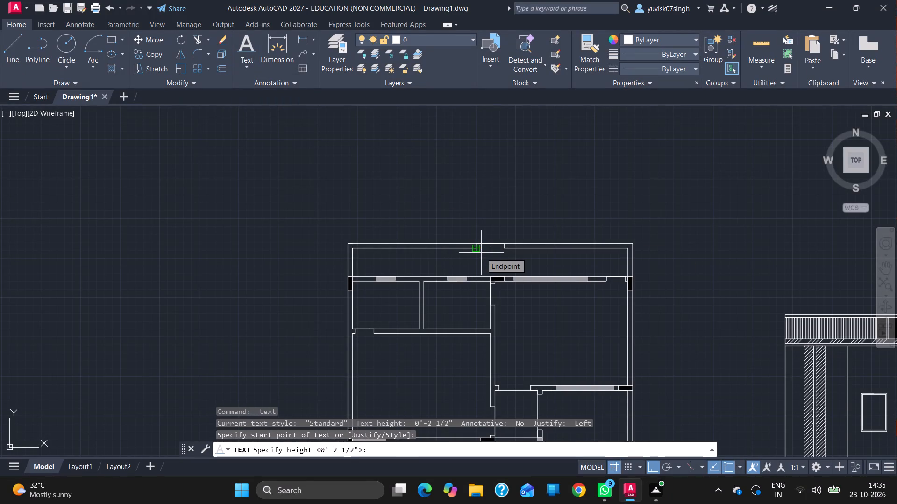
{"action": "key", "text": "7"}
{"action": "key", "text": "Return"}
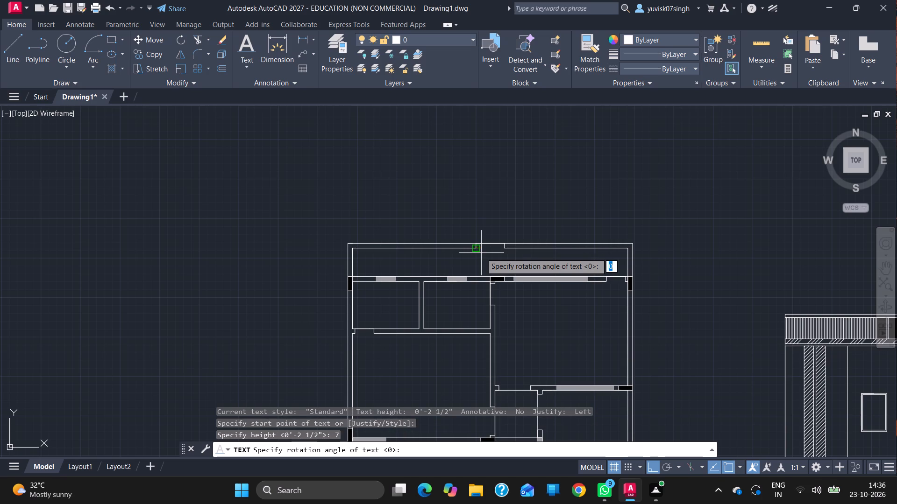
{"action": "key", "text": "Return"}
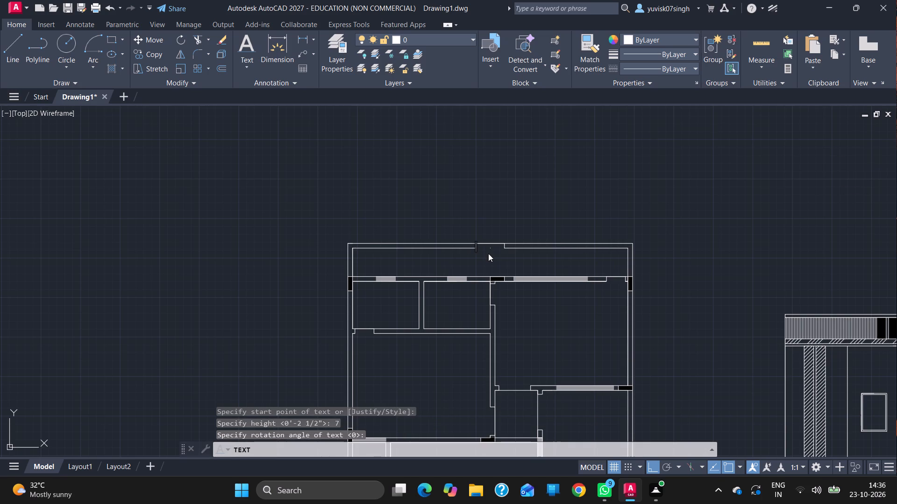
{"action": "left_click", "coordinate": [480, 250]}
{"action": "key", "text": "g"}
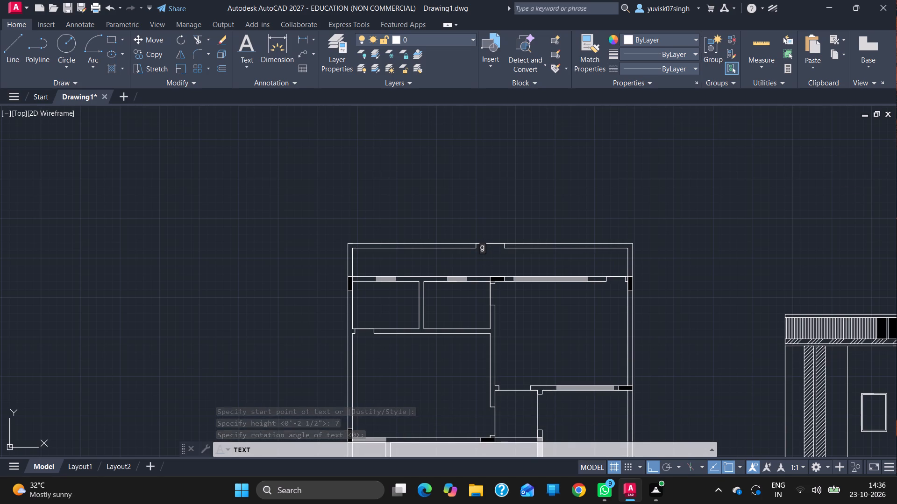
{"action": "key", "text": "BackSpace"}
{"action": "type", "text": "GATE"}
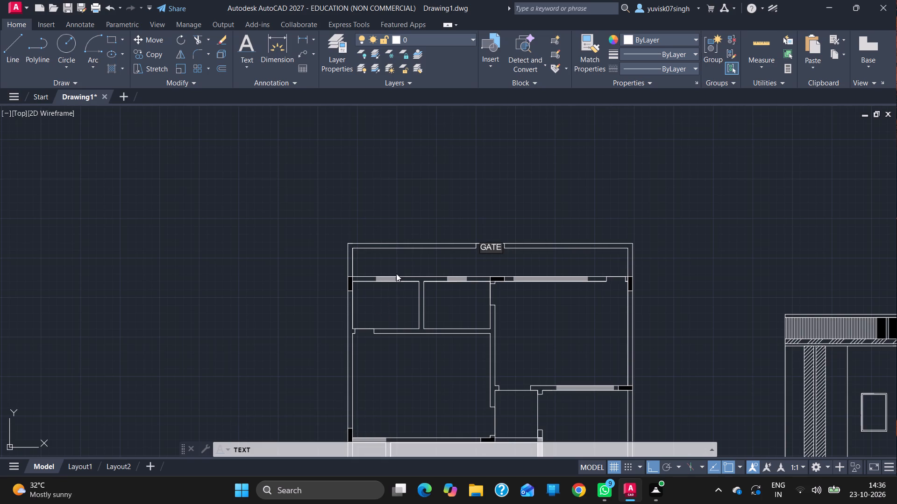
Label the two small openings in the upper house wall V and the wide window beside them W.1.
{"action": "left_click", "coordinate": [385, 287]}
{"action": "key", "text": "v"}
{"action": "left_click", "coordinate": [455, 287]}
{"action": "key", "text": "v"}
{"action": "left_click", "coordinate": [545, 287]}
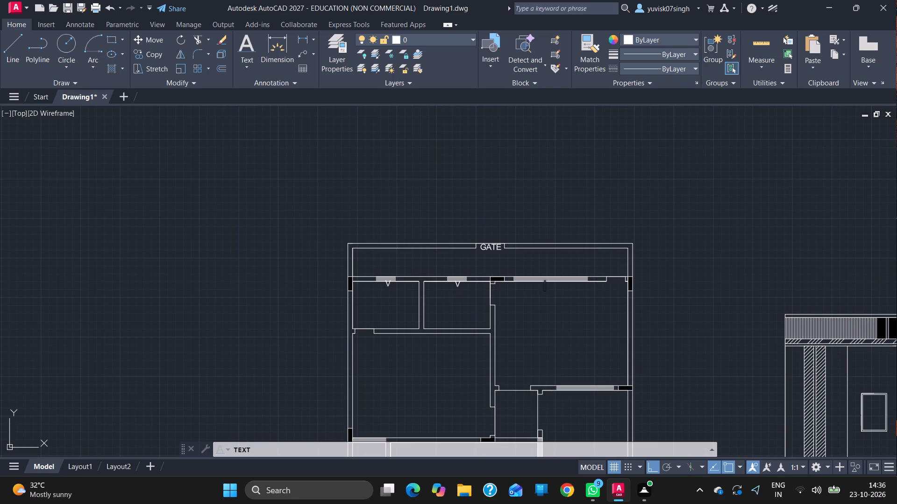
{"action": "type", "text": "W.1"}
{"action": "key", "text": "Return"}
{"action": "key", "text": "Return"}
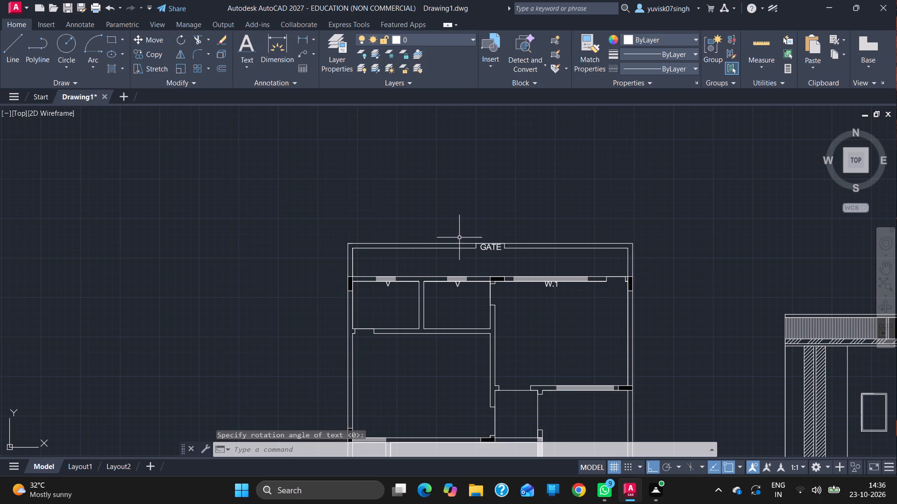
Add the single-line text D.2 at the door opening at the right end of the upper house wall.
{"action": "left_click", "coordinate": [247, 63]}
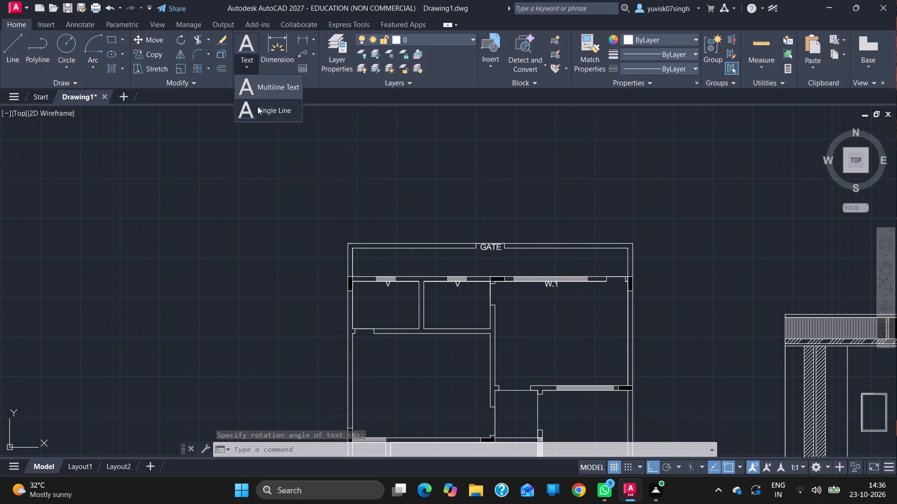
{"action": "left_click", "coordinate": [257, 106]}
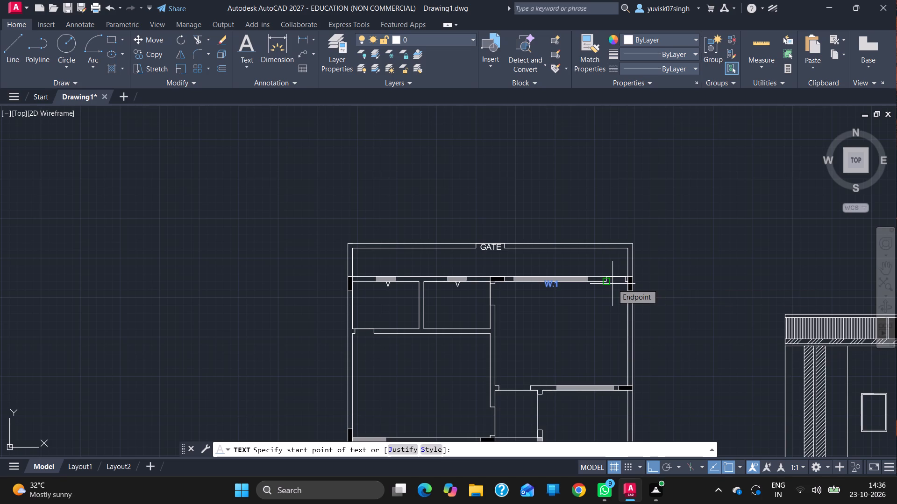
{"action": "key", "text": "Return"}
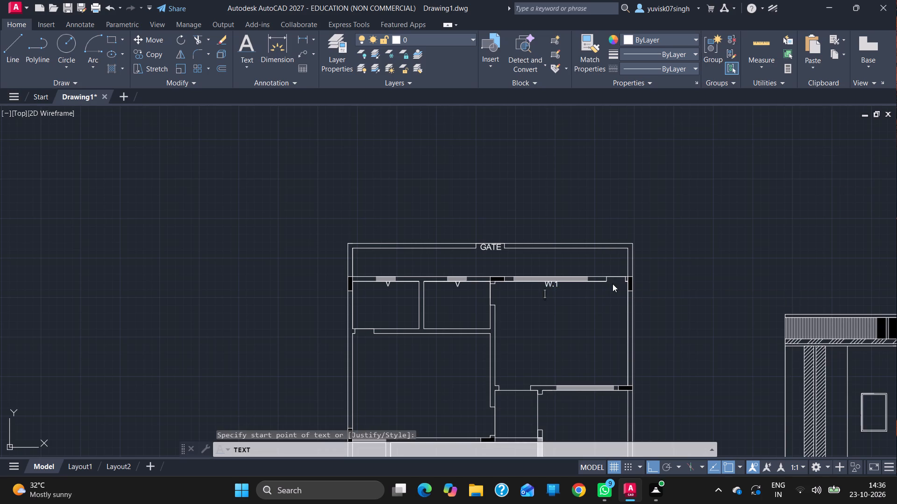
{"action": "left_click", "coordinate": [612, 282]}
{"action": "type", "text": "D.2"}
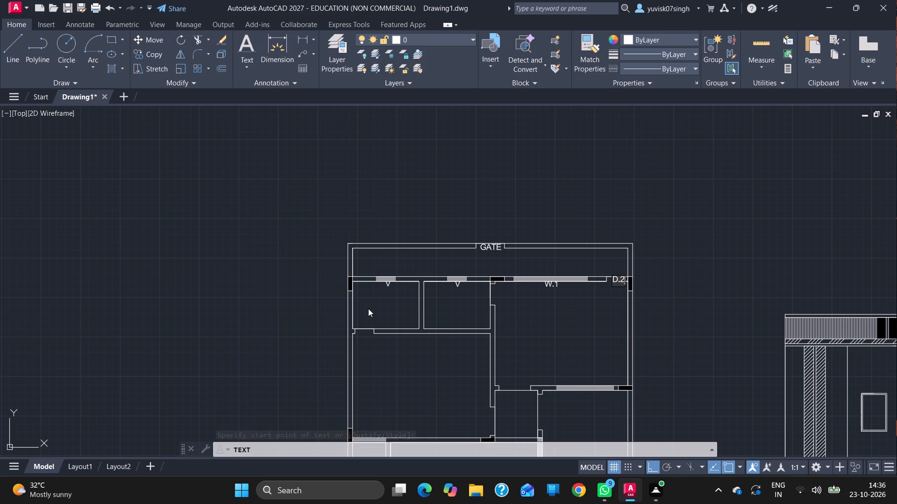
Label the upper-left small room BATH with 7'X5' on a second line.
{"action": "left_click", "coordinate": [364, 301]}
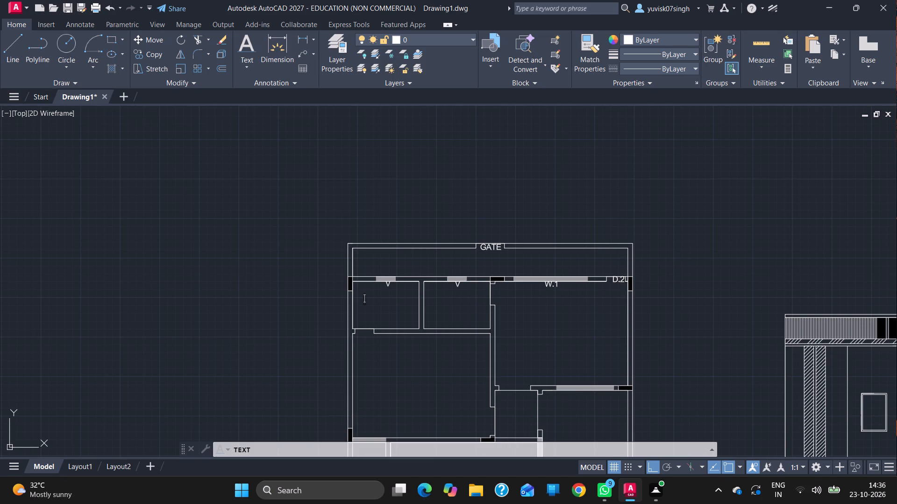
{"action": "type", "text": "BATH"}
{"action": "key", "text": "Return"}
{"action": "type", "text": "7'"}
{"action": "key", "text": "x"}
{"action": "type", "text": "5'"}
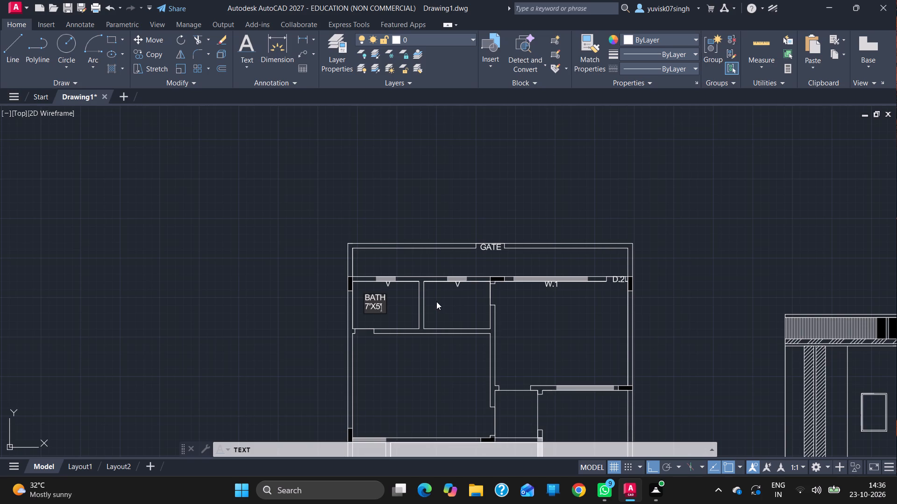
Label the second small room, right of the first bath, BATH with 7'X5' on a second line.
{"action": "left_click", "coordinate": [439, 300]}
{"action": "type", "text": "BATH"}
{"action": "key", "text": "Return"}
{"action": "type", "text": "7'"}
{"action": "key", "text": "x"}
{"action": "type", "text": "5'"}
Label the door opening between the second bath and the upper-right room D.2.
{"action": "left_click", "coordinate": [492, 296]}
{"action": "key", "text": "d"}
{"action": "type", "text": ".2"}
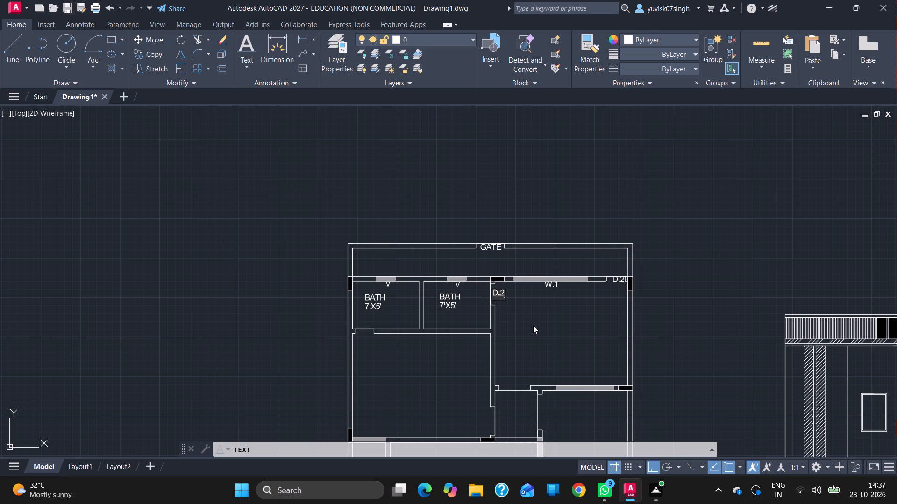
Label the upper-right room ROOM with 14'X11' on a second line.
{"action": "left_click", "coordinate": [533, 325]}
{"action": "type", "text": "ROO"}
{"action": "key", "text": "m"}
{"action": "key", "text": "Return"}
{"action": "type", "text": "14'X"}
{"action": "type", "text": "11"}
{"action": "key", "text": "apostrophe"}
Label the door opening in the upper-right room's lower wall D.1 and the left bath's lower door opening D.2.
{"action": "left_click", "coordinate": [508, 385]}
{"action": "key", "text": "d"}
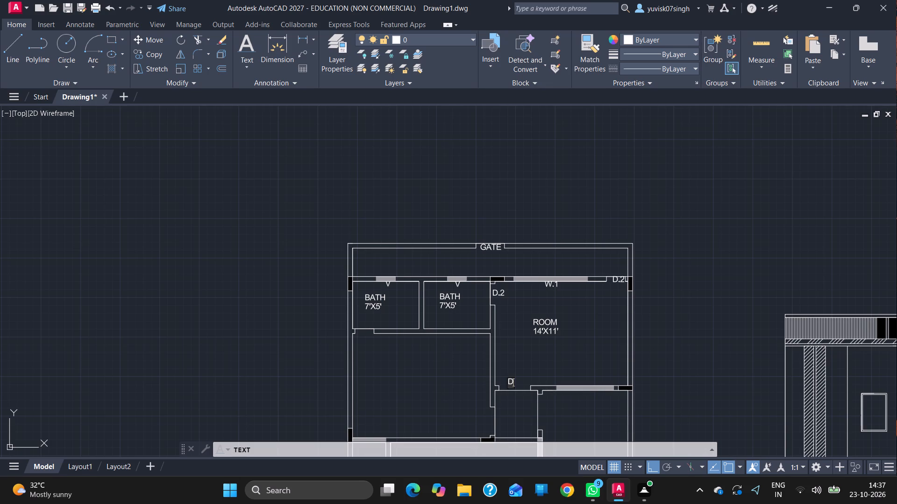
{"action": "type", "text": ".1"}
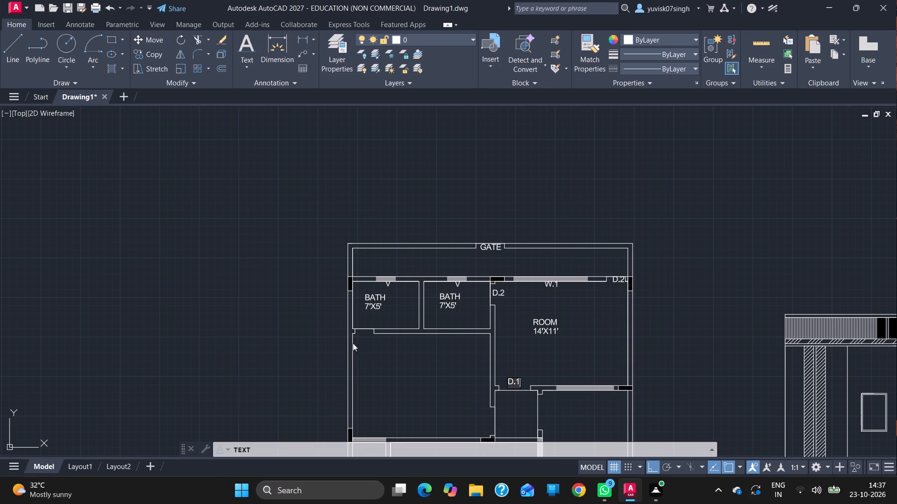
{"action": "left_click", "coordinate": [361, 333]}
{"action": "key", "text": "d"}
{"action": "type", "text": ".2"}
Label the large room below the two baths ROOM with 14'6"X11' on a second line.
{"action": "left_click", "coordinate": [384, 366]}
{"action": "key", "text": "r"}
{"action": "type", "text": "OOM"}
{"action": "key", "text": "Return"}
{"action": "type", "text": "14'"}
{"action": "key", "text": "6"}
{"action": "key", "text": "shift+quotedbl"}
{"action": "key", "text": "x"}
{"action": "type", "text": "11'"}
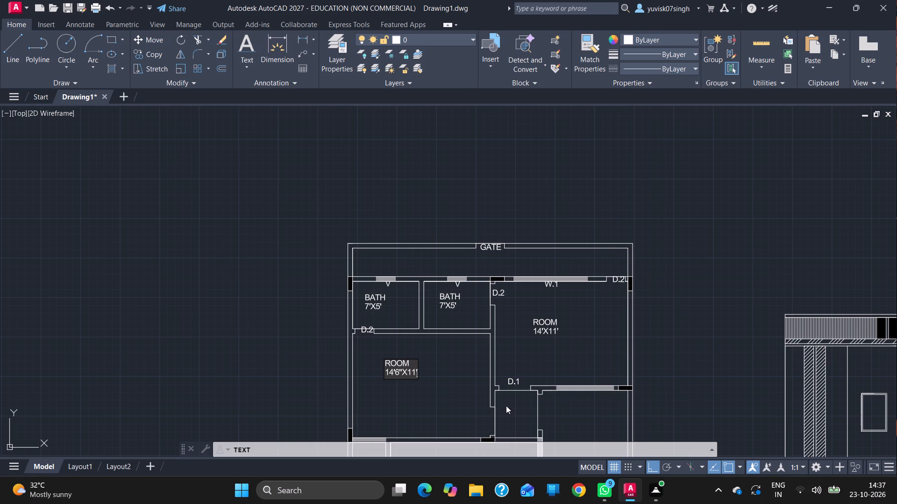
Label the door opening between the 14'6"X11' room and the small space beside it D.1.
{"action": "left_click", "coordinate": [485, 421]}
{"action": "type", "text": "D.1"}
Label the small space below the 14'X11' room's door LOBBY with 4'6"X5' on a second line.
{"action": "left_click", "coordinate": [502, 400]}
{"action": "type", "text": "LOBB"}
{"action": "key", "text": "y"}
{"action": "key", "text": "Return"}
{"action": "type", "text": "4'6\""}
{"action": "key", "text": "x"}
{"action": "type", "text": "5'"}
Label the window in the 14'X11' room's lower wall W.1 and the opening in the lobby's right wall D.1.
{"action": "left_click", "coordinate": [573, 378]}
{"action": "type", "text": "W.1"}
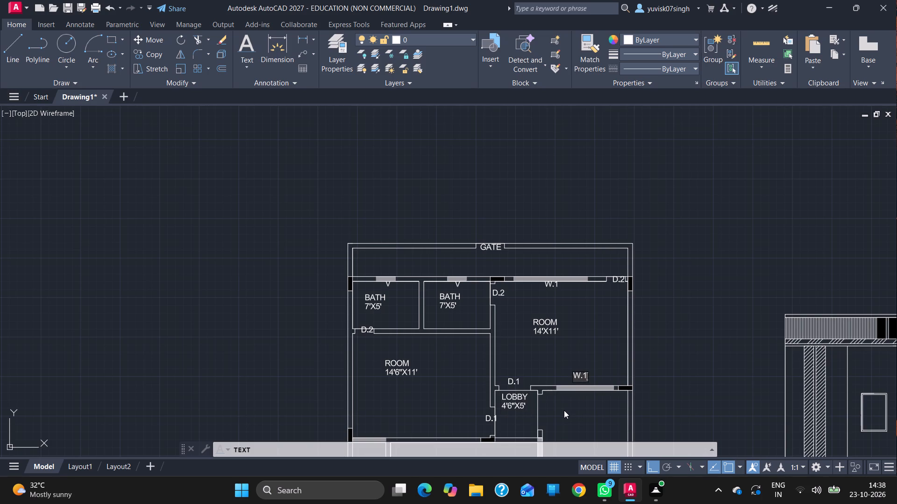
{"action": "left_click", "coordinate": [540, 410]}
{"action": "key", "text": "d"}
{"action": "key", "text": "period"}
{"action": "key", "text": "1"}
Label the area right of the lobby OPEN with 9'X9' on a second line.
{"action": "left_click", "coordinate": [570, 416]}
{"action": "type", "text": "OPEN"}
{"action": "key", "text": "Return"}
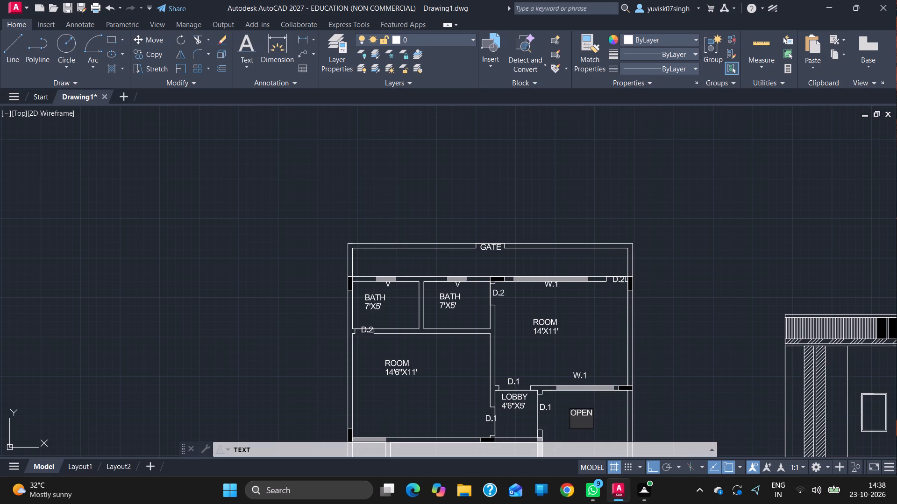
{"action": "type", "text": "9'X"}
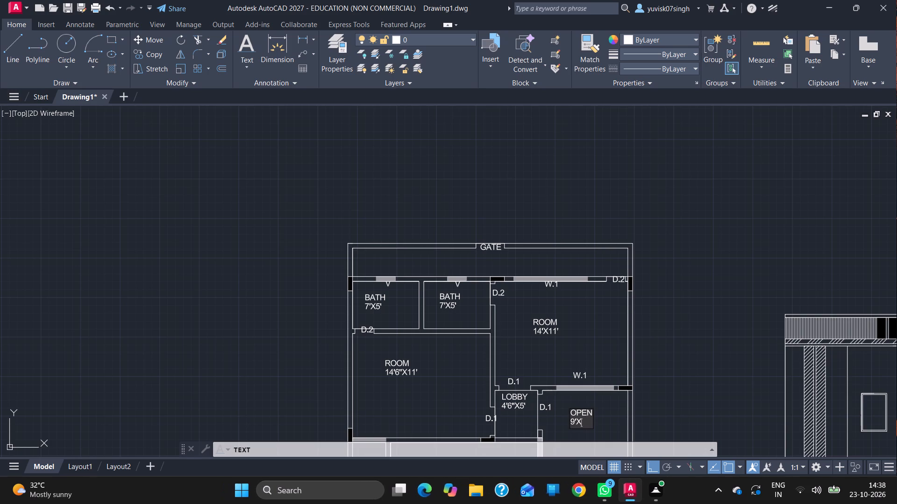
{"action": "type", "text": "9'"}
Label the window in the 14'6"X11' room's lower wall W.3 and the window along the narrow left strip W.1.
{"action": "scroll", "coordinate": [733, 232], "scroll_direction": "down", "scroll_amount": 3, "text": "ctrl"}
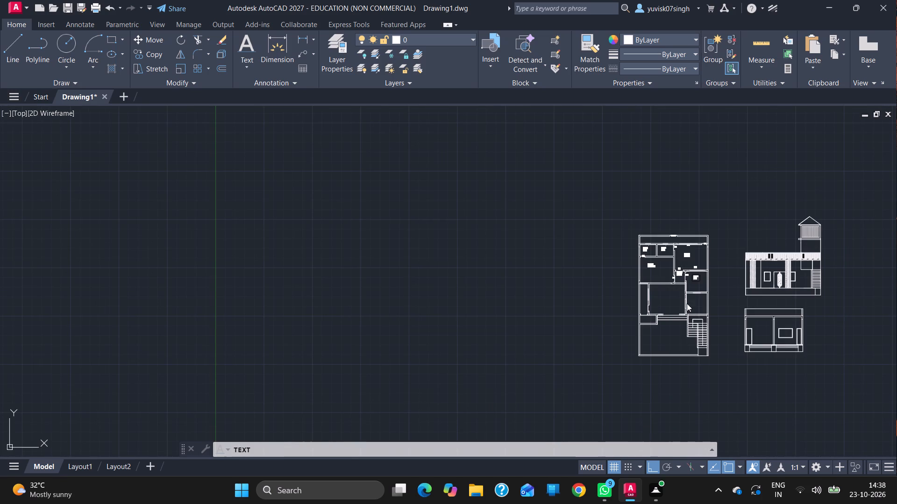
{"action": "scroll", "coordinate": [671, 302], "scroll_direction": "up", "scroll_amount": 4, "text": "ctrl"}
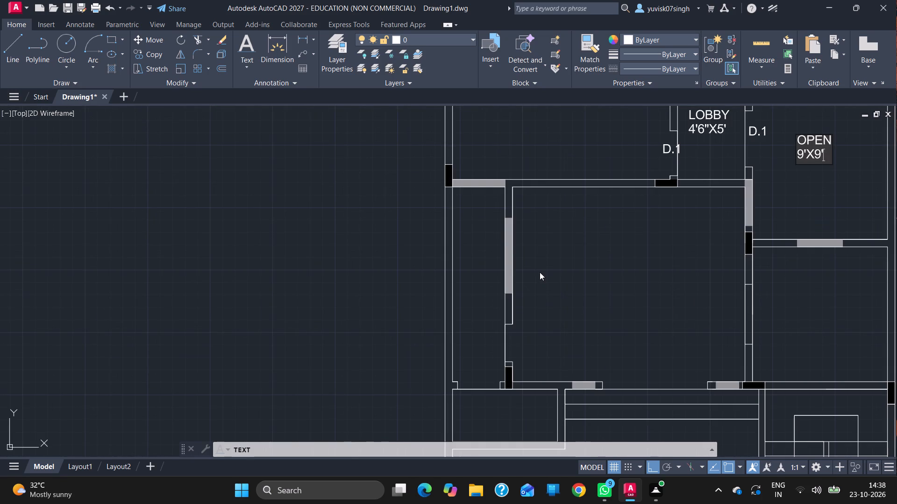
{"action": "left_click", "coordinate": [477, 172]}
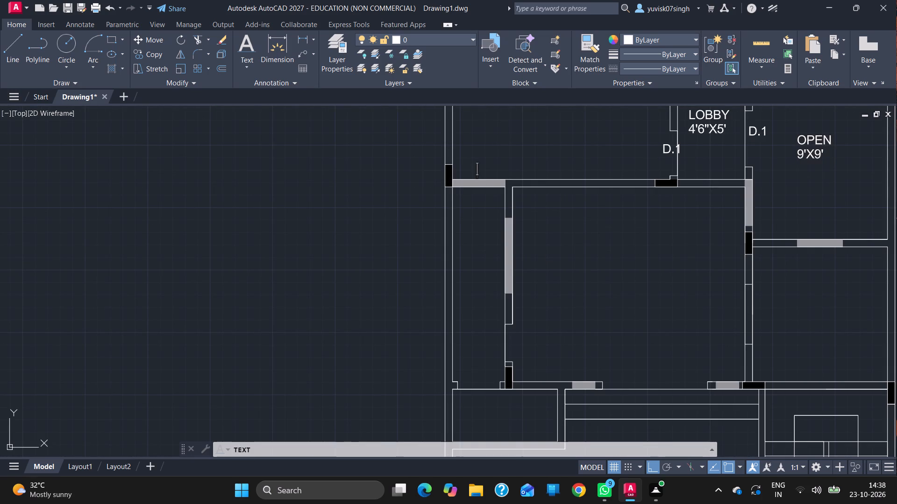
{"action": "type", "text": "W.3"}
{"action": "left_click", "coordinate": [516, 245]}
{"action": "type", "text": "W.1"}
Label the narrow left strip OPEN, with 3'6" on a second line and WIDE on a third.
{"action": "left_click", "coordinate": [460, 248]}
{"action": "type", "text": "OPEN"}
{"action": "key", "text": "Return"}
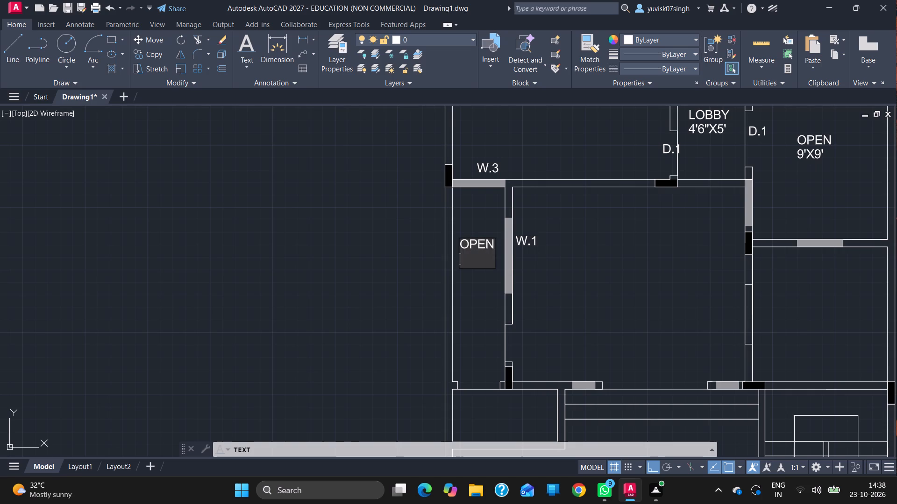
{"action": "key", "text": "3"}
{"action": "key", "text": "apostrophe"}
{"action": "type", "text": "6\""}
{"action": "key", "text": "Return"}
{"action": "type", "text": "WIDE"}
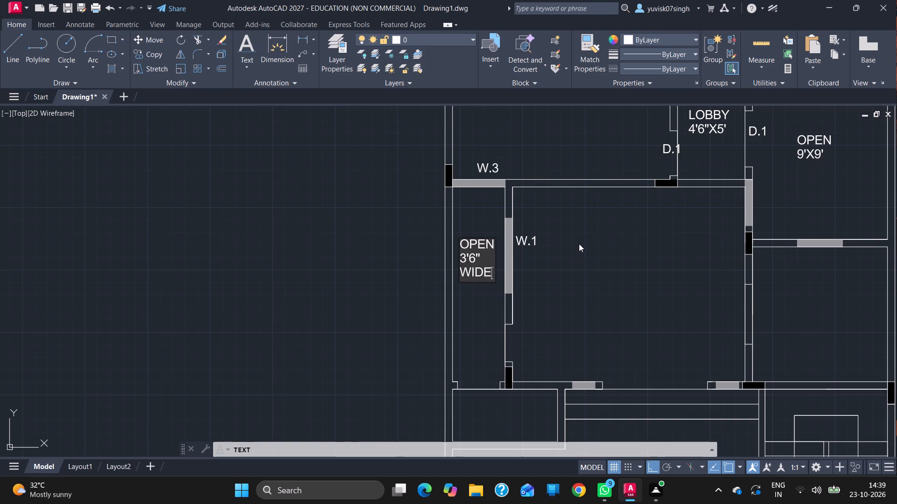
Label the large central room LOUNGE with 16'X15' on a second line.
{"action": "left_click", "coordinate": [579, 242]}
{"action": "type", "text": "LOUNGE"}
{"action": "key", "text": "Return"}
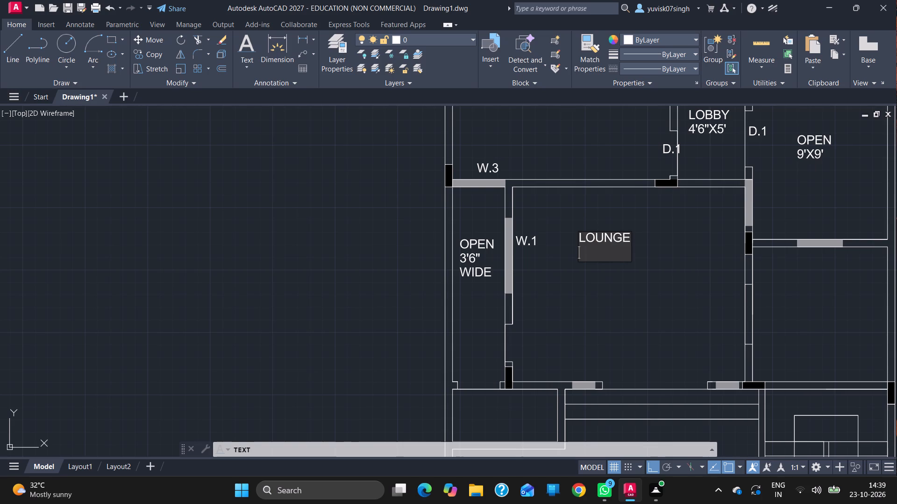
{"action": "key", "text": "1"}
{"action": "type", "text": "6'X"}
{"action": "key", "text": "1"}
{"action": "key", "text": "5"}
{"action": "key", "text": "apostrophe"}
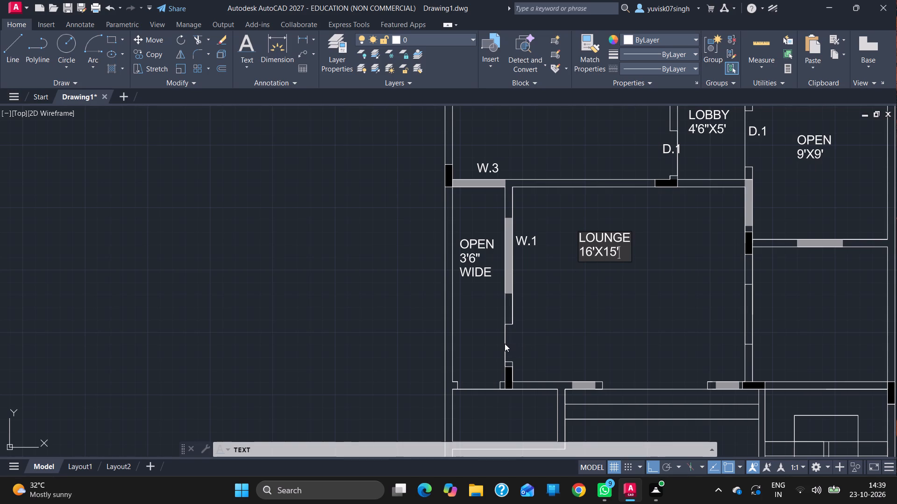
Label the door opening in the lounge's left wall, below the W.1 window, D.1.
{"action": "left_click", "coordinate": [507, 343]}
{"action": "type", "text": "D.1"}
Label the door opening at the lower end of the narrow OPEN strip D.2.
{"action": "left_click", "coordinate": [470, 383]}
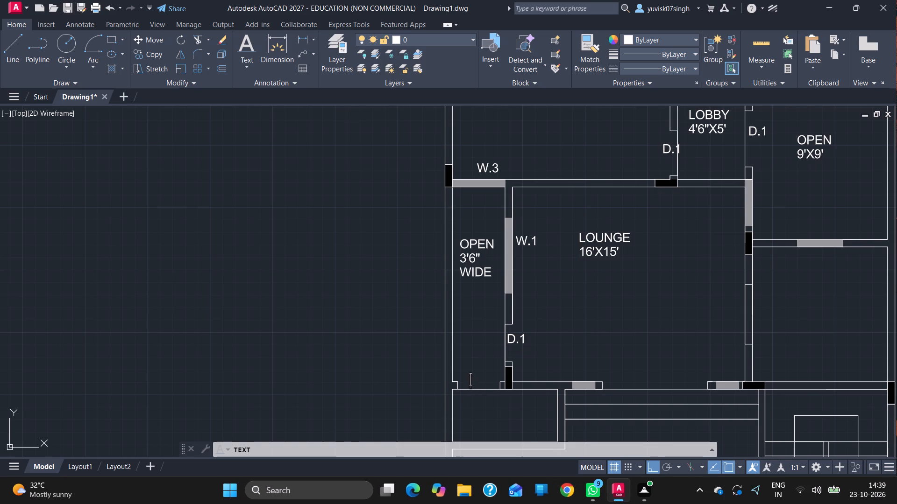
{"action": "type", "text": "D,"}
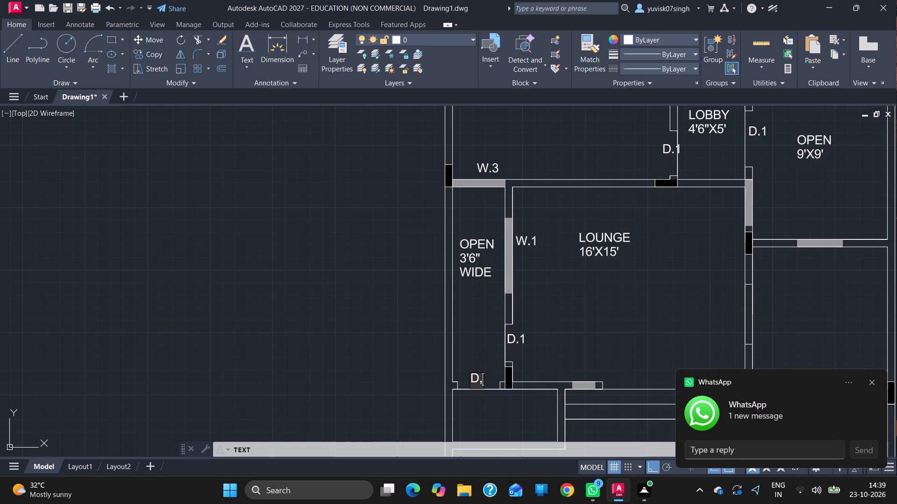
{"action": "key", "text": "BackSpace"}
{"action": "type", "text": ".2"}
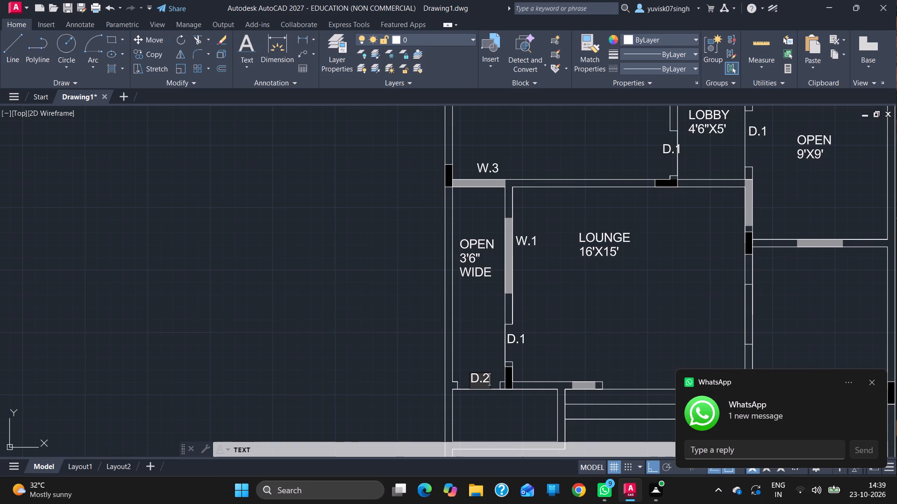
Label the openings in the lounge's lower wall, with W.3 at both windows and DOOR between them.
{"action": "left_click", "coordinate": [569, 374]}
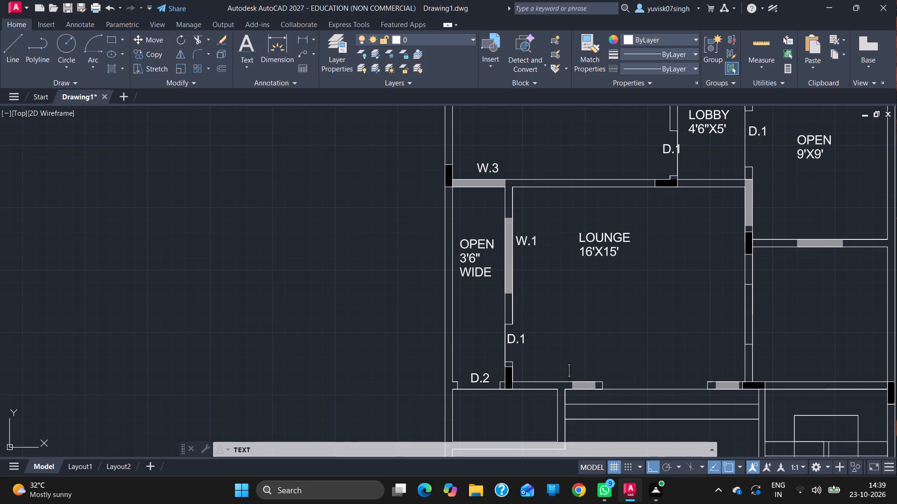
{"action": "type", "text": "W.3"}
{"action": "left_click", "coordinate": [621, 383]}
{"action": "type", "text": "DOOR"}
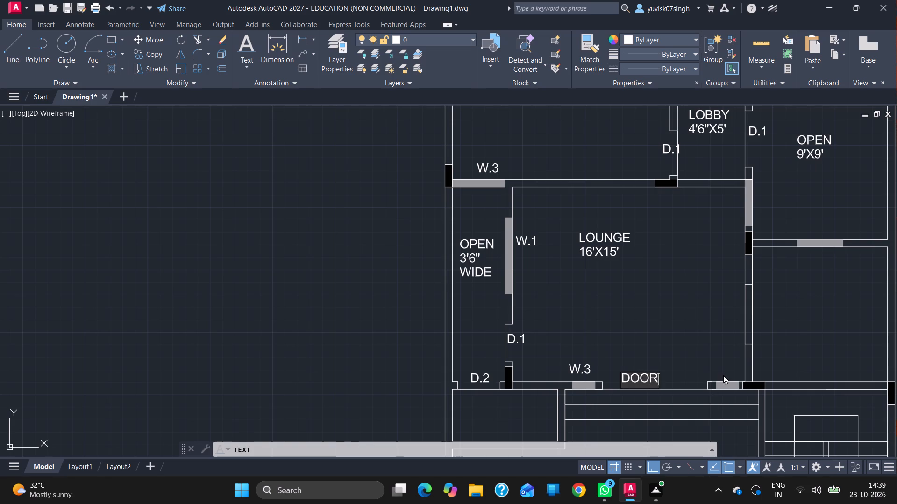
{"action": "left_click", "coordinate": [710, 372]}
{"action": "type", "text": "W."}
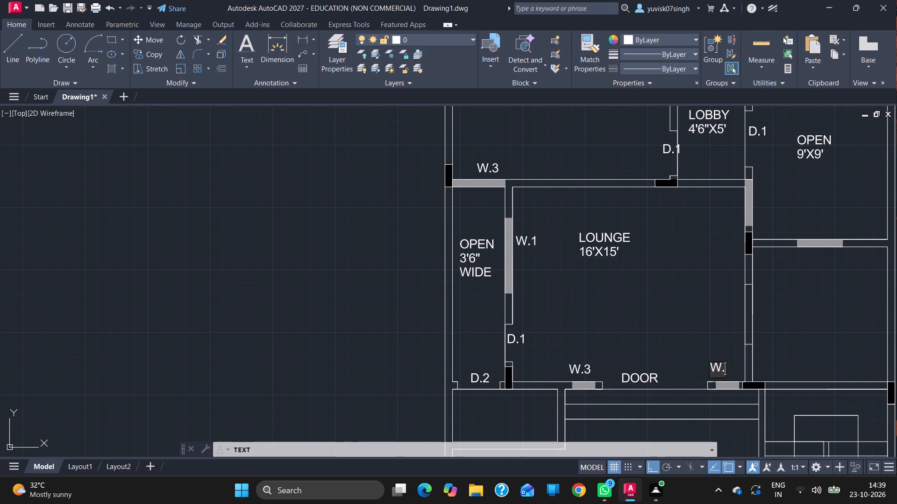
{"action": "key", "text": "3"}
Label the windows in the left and lower walls of the 9'X9' open area W.2.
{"action": "left_click", "coordinate": [756, 203]}
{"action": "key", "text": "w"}
{"action": "type", "text": ".2"}
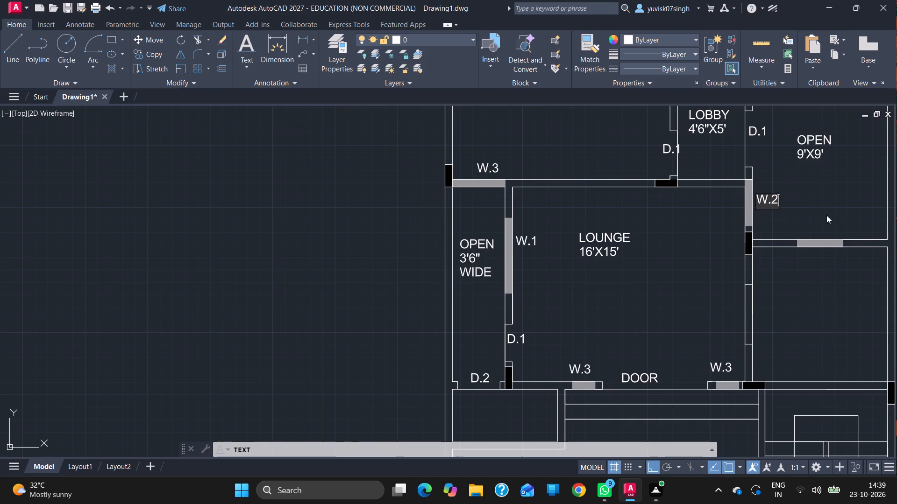
{"action": "left_click", "coordinate": [816, 231]}
{"action": "type", "text": "W.2"}
Label the room below the 9'X9' open area KITCHEN, with 9'X9' on a second line.
{"action": "left_click", "coordinate": [785, 292]}
{"action": "type", "text": "KITCHEN"}
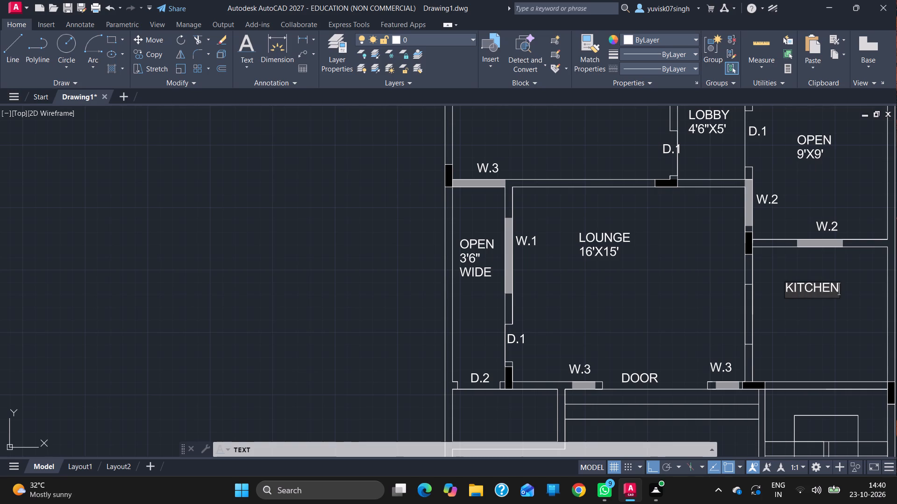
{"action": "key", "text": "Return"}
{"action": "type", "text": "9'X"}
{"action": "type", "text": "9'"}
Label the small room below the D.2 door W.C, with 7'X3'6" on a second line.
{"action": "scroll", "coordinate": [705, 199], "scroll_direction": "down", "scroll_amount": 2, "text": "ctrl"}
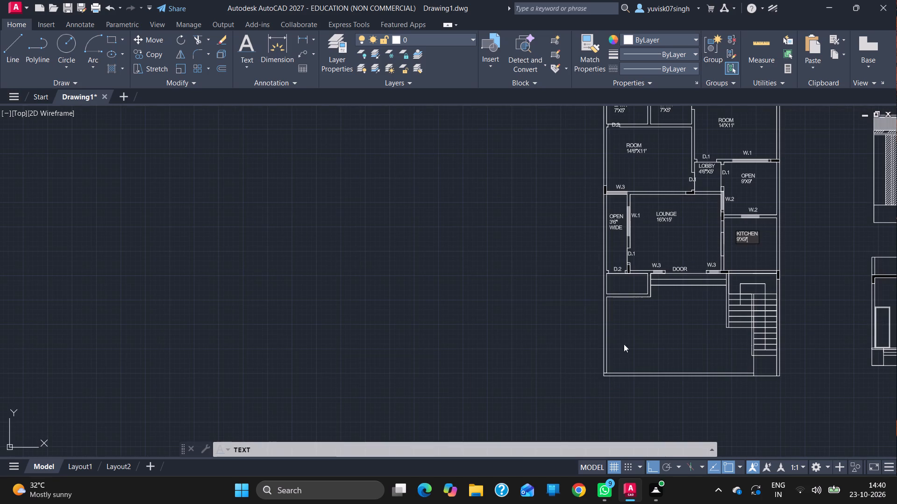
{"action": "scroll", "coordinate": [616, 311], "scroll_direction": "up", "scroll_amount": 3, "text": "ctrl"}
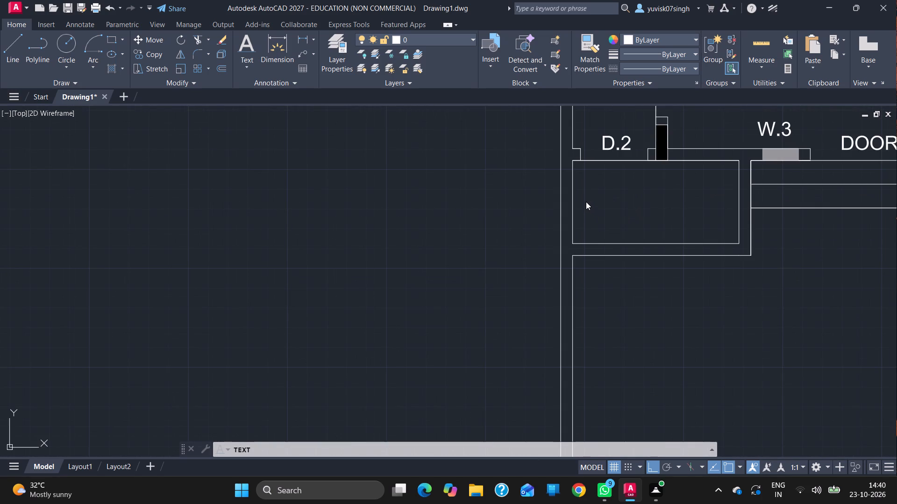
{"action": "left_click", "coordinate": [610, 183]}
{"action": "type", "text": "W.C"}
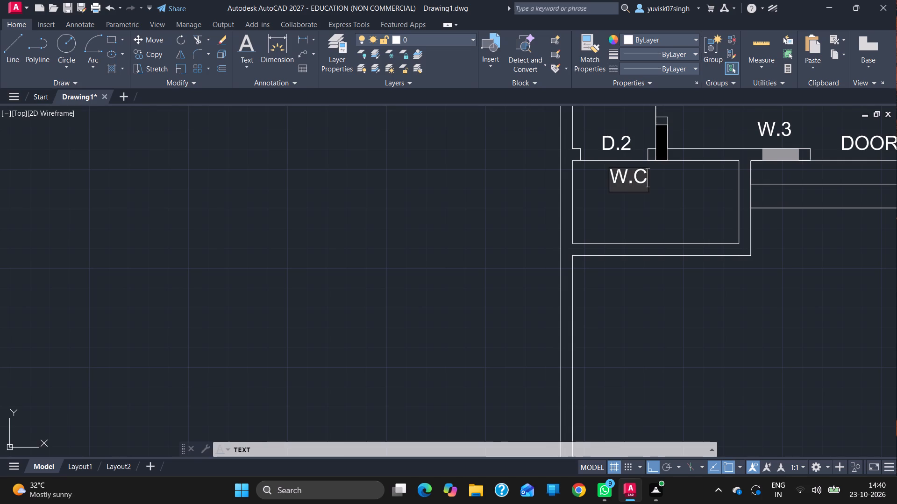
{"action": "key", "text": "Return"}
{"action": "type", "text": "7'"}
{"action": "key", "text": "x"}
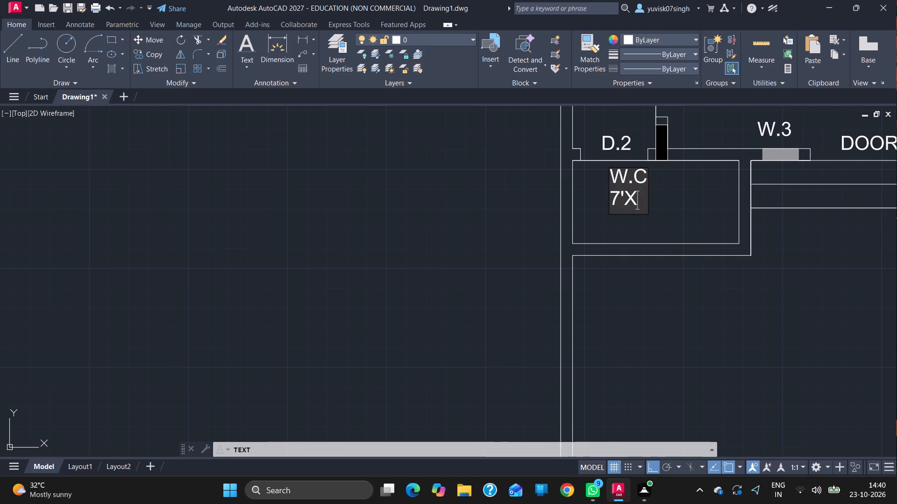
{"action": "type", "text": "3'"}
{"action": "key", "text": "6"}
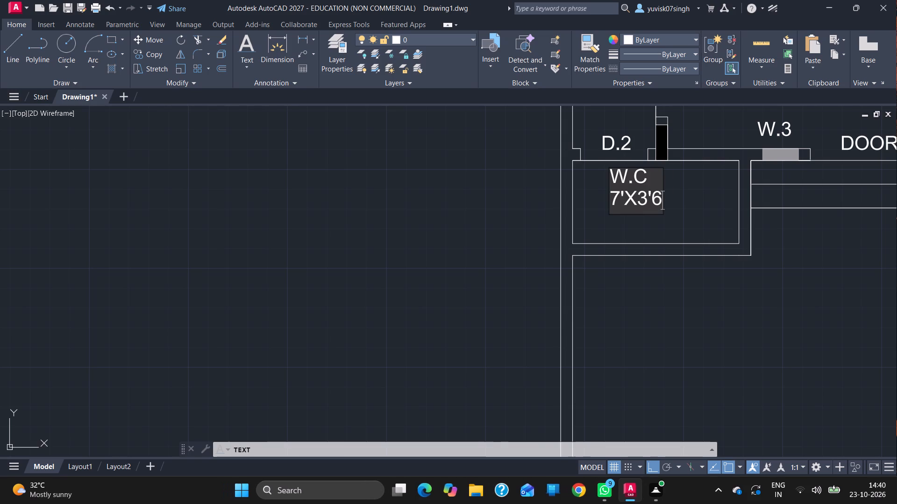
{"action": "key", "text": "shift+quotedbl"}
Label the large front area below the lounge steps PORCH, with 25'X16' on a second line.
{"action": "scroll", "coordinate": [637, 291], "scroll_direction": "down", "scroll_amount": 3, "text": "ctrl"}
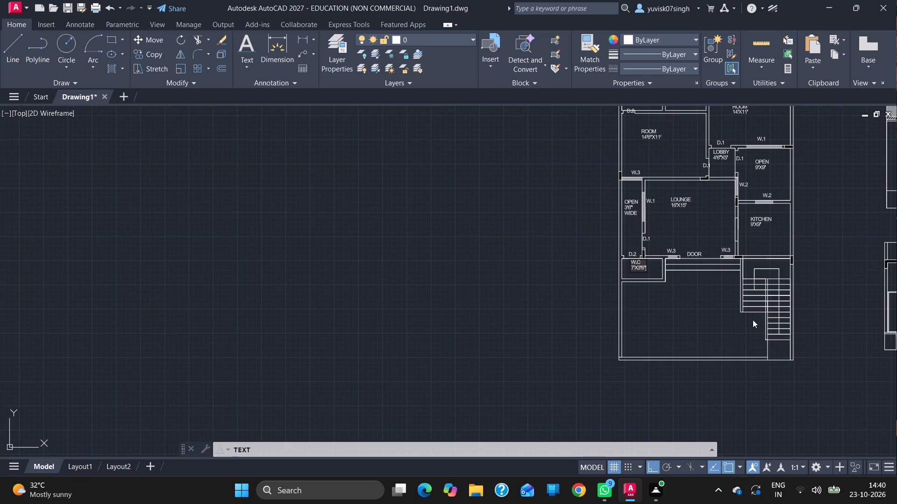
{"action": "left_click", "coordinate": [684, 298]}
{"action": "type", "text": "PORCH"}
{"action": "key", "text": "Return"}
{"action": "type", "text": "25'"}
{"action": "type", "text": "X16'"}
Label the bottom of the staircase beside the porch UP.
{"action": "scroll", "coordinate": [777, 343], "scroll_direction": "up", "scroll_amount": 1, "text": "ctrl"}
{"action": "left_click", "coordinate": [772, 336]}
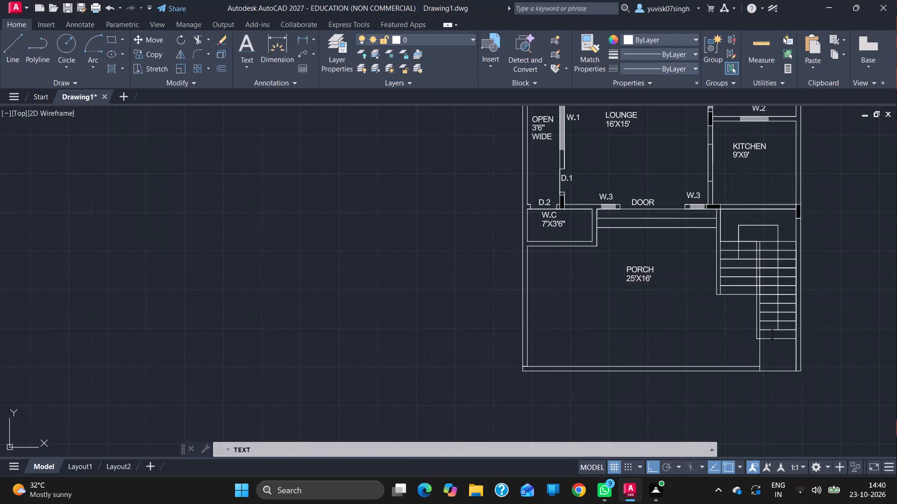
{"action": "type", "text": "UP"}
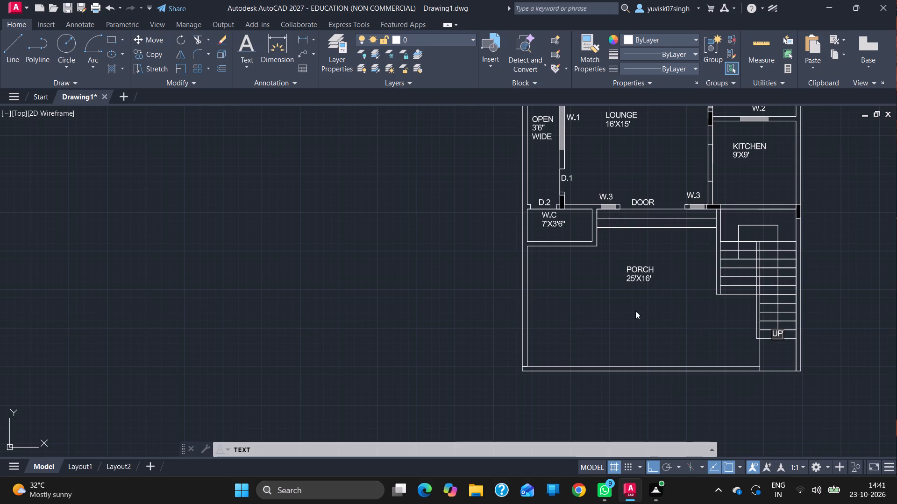
Label the front wall opening below the staircase GATE and finish the text command.
{"action": "left_click", "coordinate": [775, 364]}
{"action": "type", "text": "GATE"}
{"action": "key", "text": "Return"}
{"action": "key", "text": "Return"}
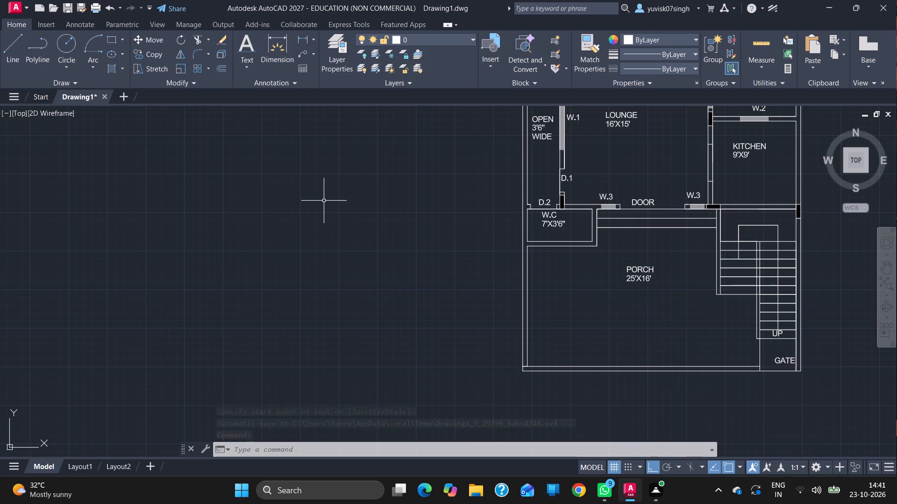
Draw a 9" square pillar on the porch's front wall, offset 2'3" along the wall from the porch's lower-left inner corner.
{"action": "left_click", "coordinate": [8, 56]}
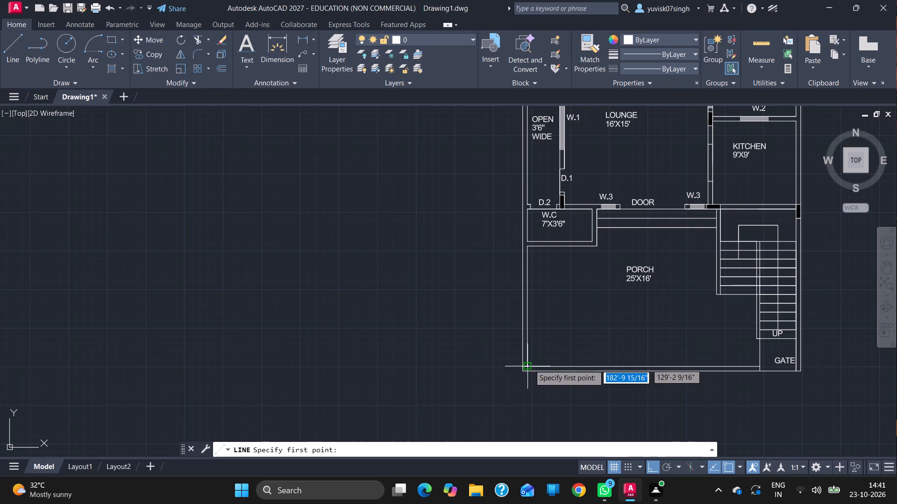
{"action": "left_click_drag", "start_coordinate": [529, 365], "coordinate": [549, 364]}
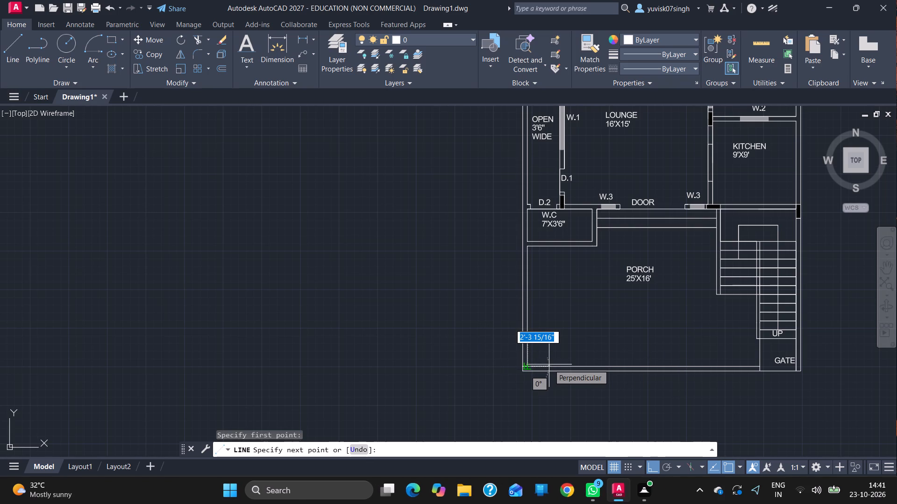
{"action": "key", "text": "2"}
{"action": "type", "text": "'3"}
{"action": "key", "text": "Return"}
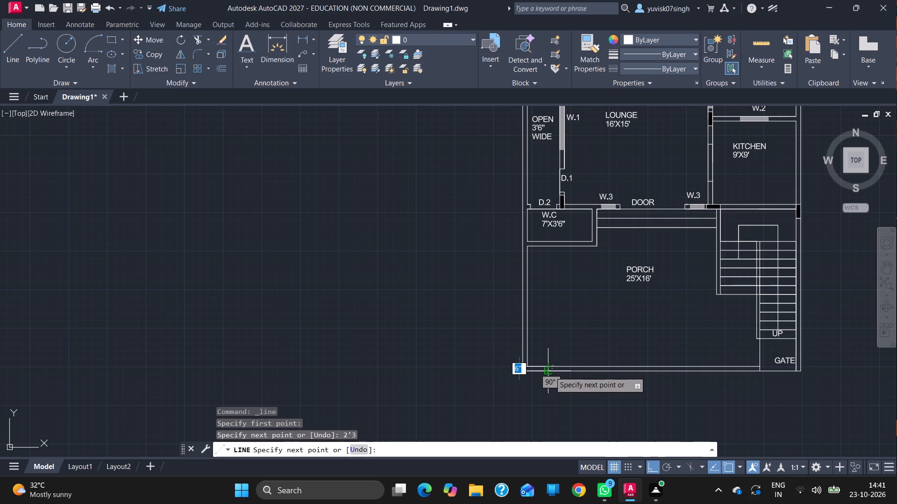
{"action": "left_click", "coordinate": [550, 371]}
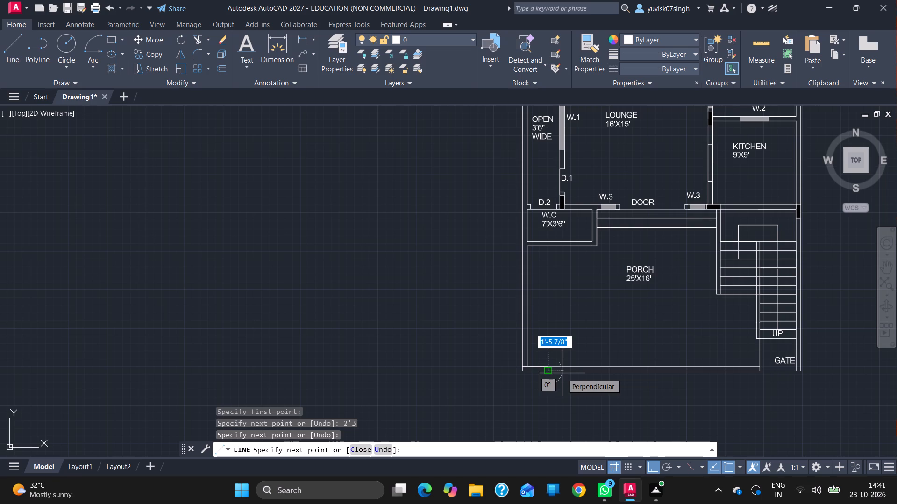
{"action": "key", "text": "9"}
{"action": "key", "text": "Return"}
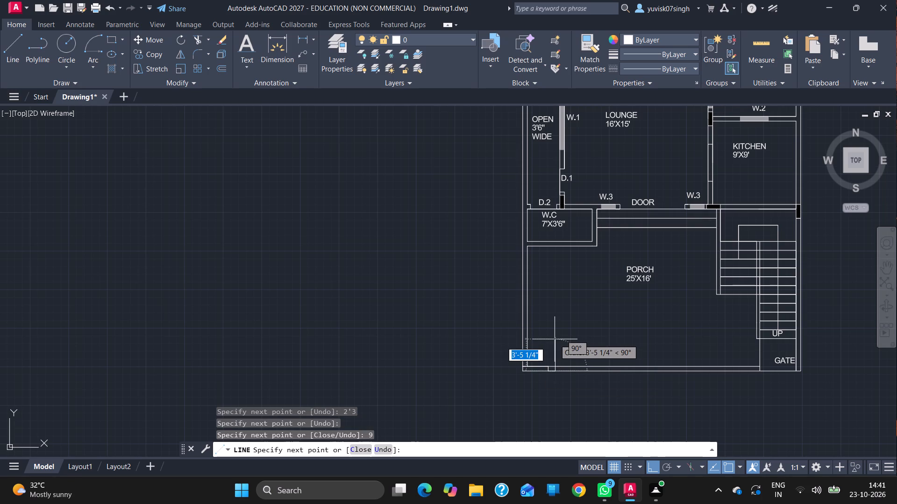
{"action": "key", "text": "9"}
{"action": "key", "text": "Return"}
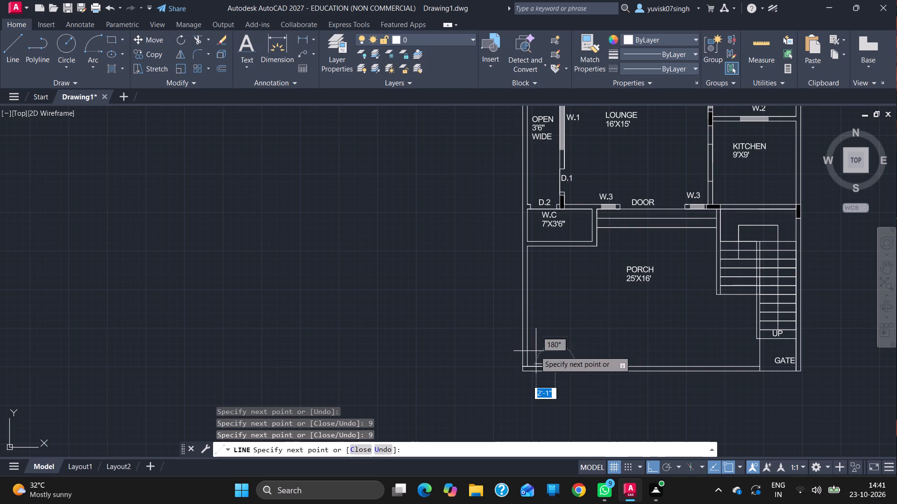
{"action": "key", "text": "9"}
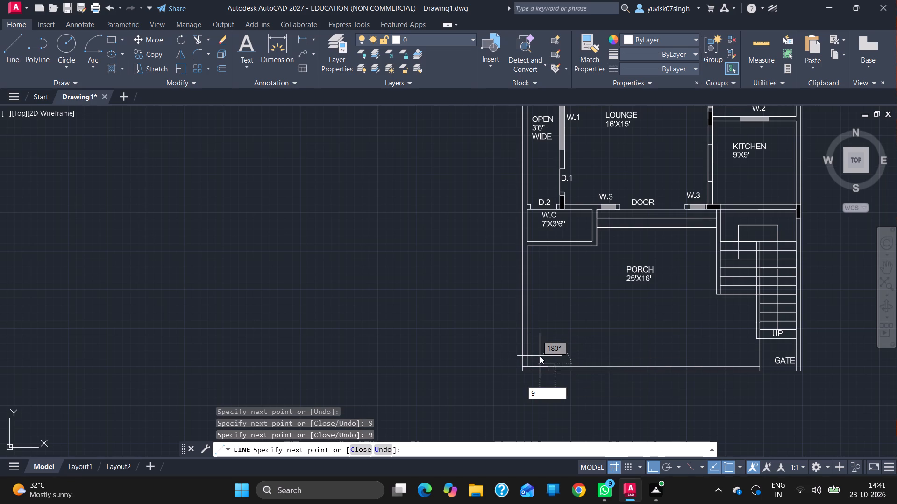
{"action": "key", "text": "Return"}
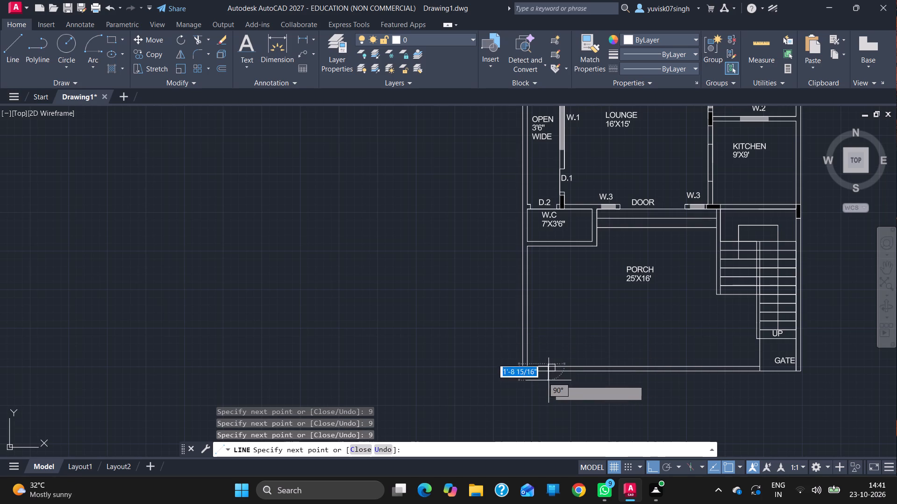
{"action": "left_click", "coordinate": [550, 370]}
{"action": "key", "text": "Escape"}
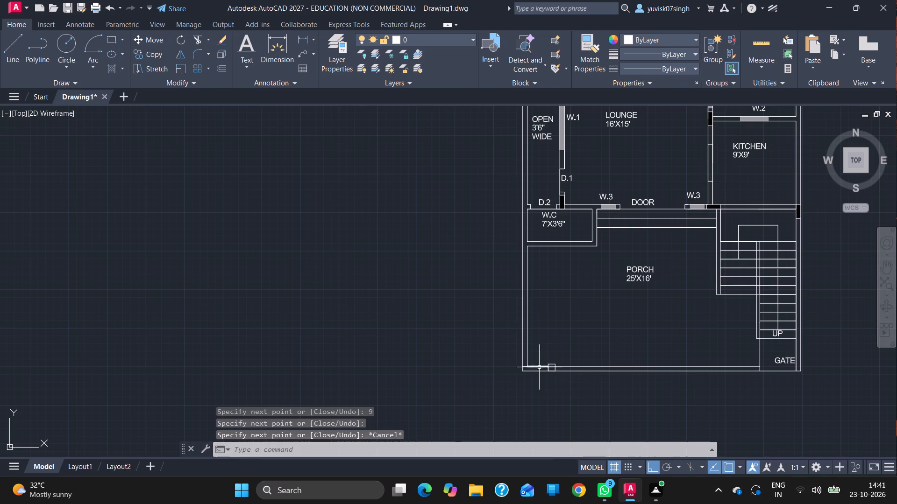
Trim the wall-line stub at the porch's lower-left corner and the inner wall line crossing the new pillar.
{"action": "type", "text": "TR"}
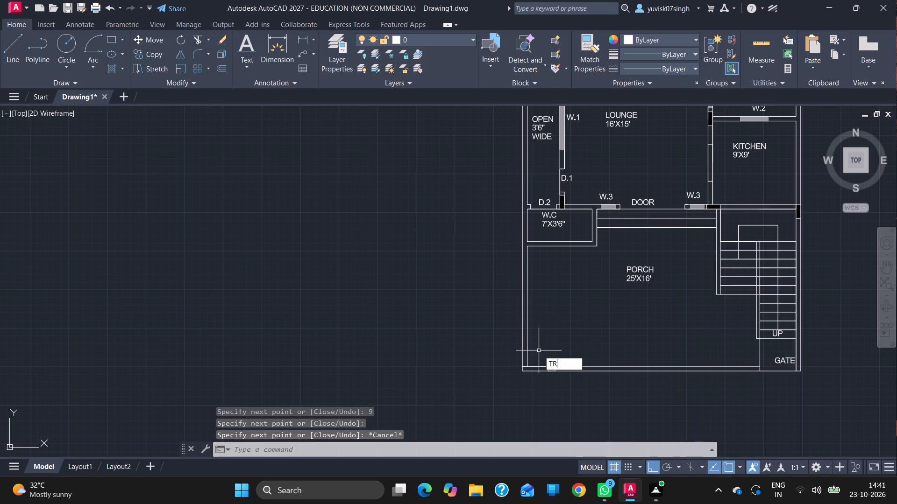
{"action": "key", "text": "Return"}
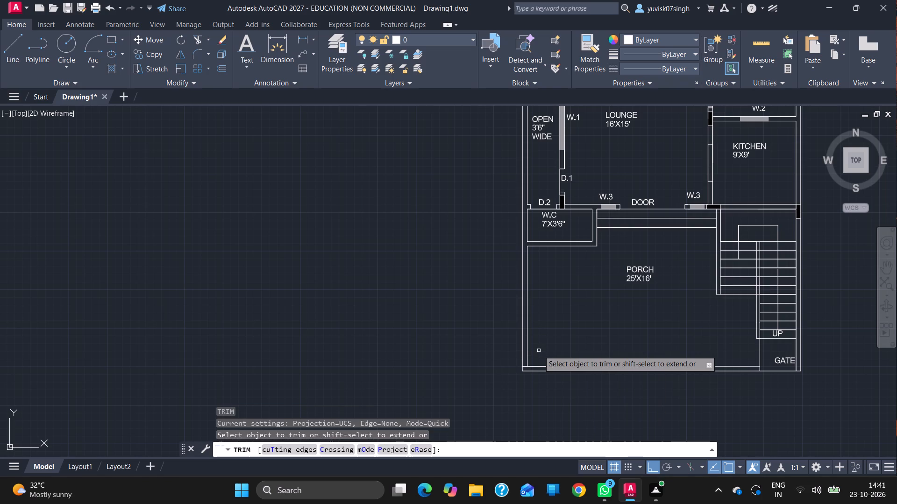
{"action": "scroll", "coordinate": [539, 350], "scroll_direction": "up", "scroll_amount": 2, "text": "ctrl"}
{"action": "left_click", "coordinate": [501, 392]}
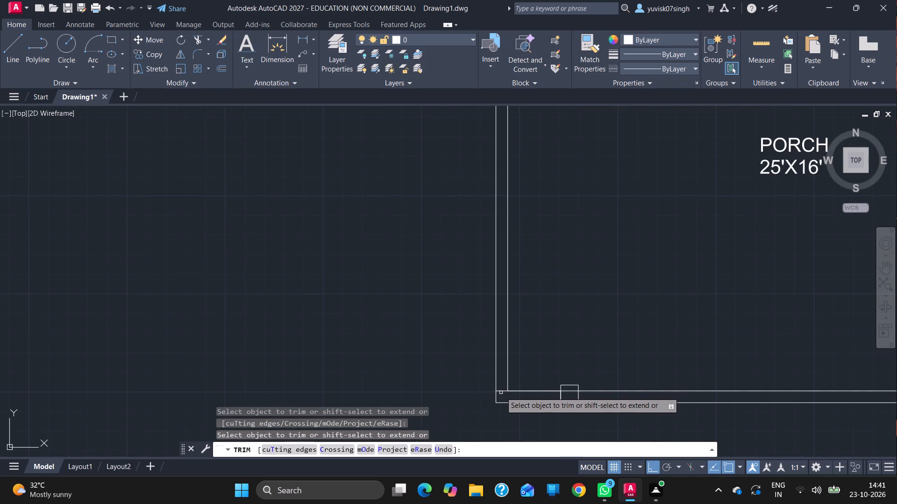
{"action": "left_click", "coordinate": [501, 390]}
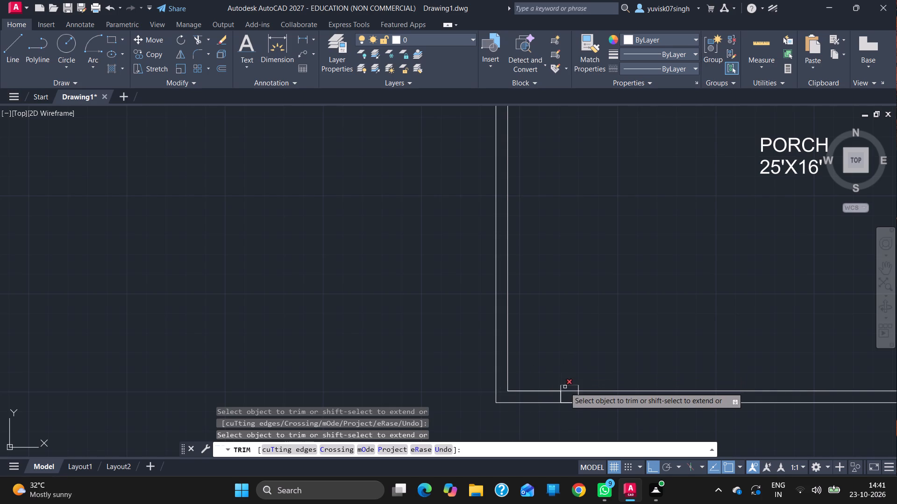
{"action": "left_click", "coordinate": [566, 390]}
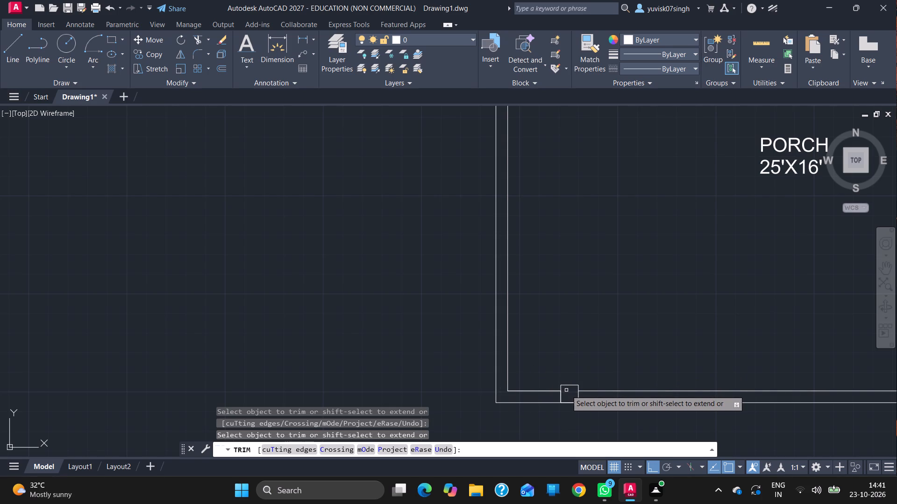
{"action": "key", "text": "Escape"}
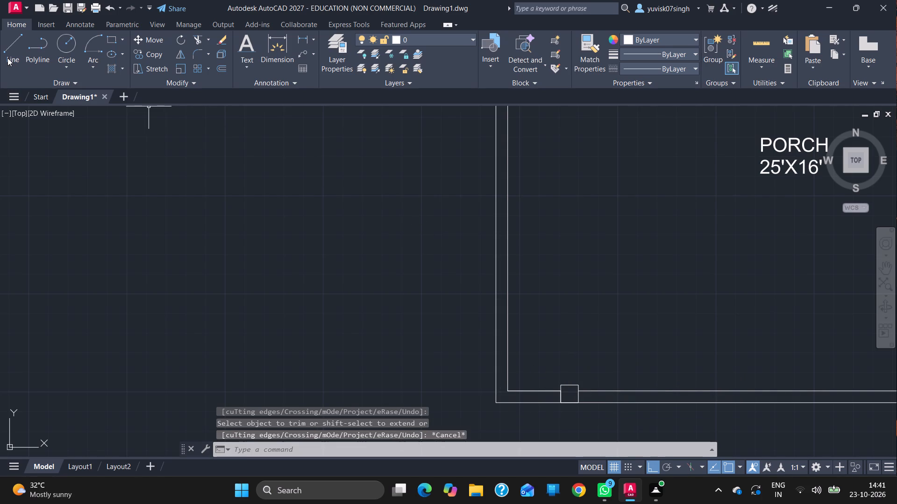
Draw a second 9" square pillar 8' along the front wall from the first, projecting 3" inside the inner wall line.
{"action": "left_click", "coordinate": [7, 58]}
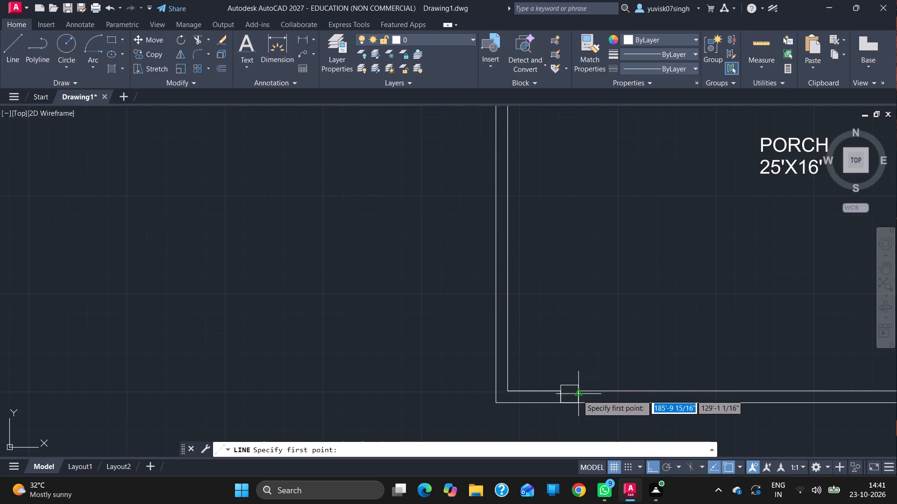
{"action": "left_click_drag", "start_coordinate": [577, 390], "coordinate": [719, 370]}
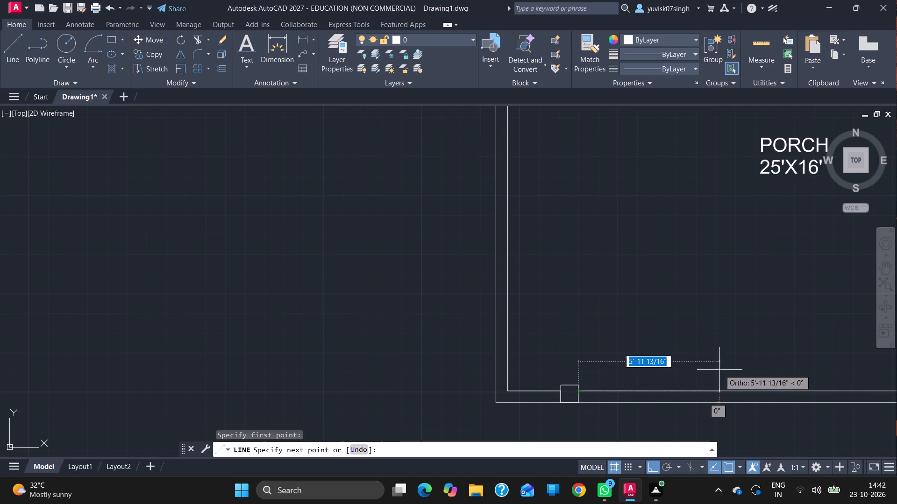
{"action": "left_click_drag", "start_coordinate": [719, 370], "coordinate": [726, 381]}
{"action": "scroll", "coordinate": [726, 381], "scroll_direction": "down", "scroll_amount": 2, "text": "ctrl"}
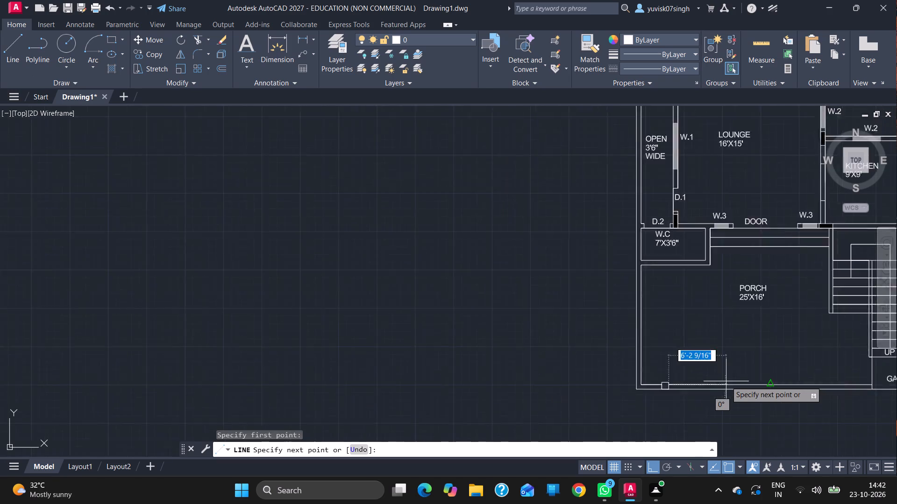
{"action": "scroll", "coordinate": [726, 381], "scroll_direction": "down", "scroll_amount": 1, "text": "ctrl"}
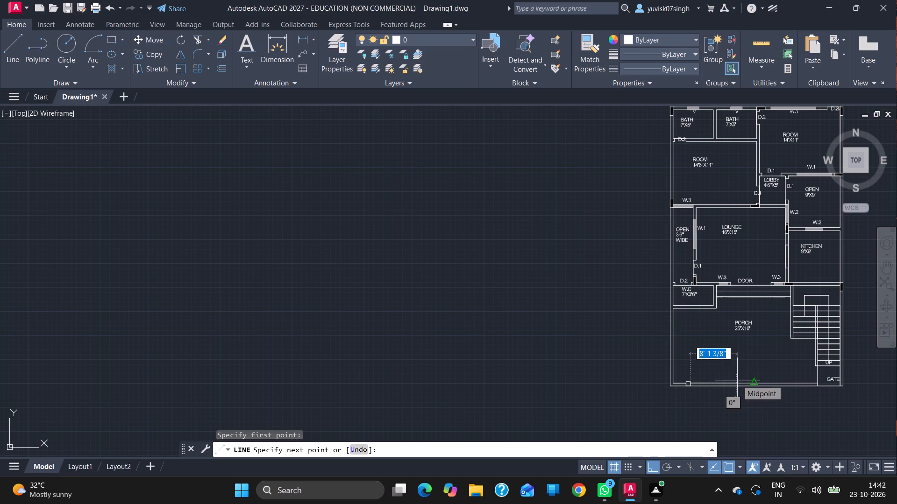
{"action": "type", "text": "8'"}
{"action": "key", "text": "Return"}
{"action": "scroll", "coordinate": [737, 380], "scroll_direction": "up", "scroll_amount": 2, "text": "ctrl"}
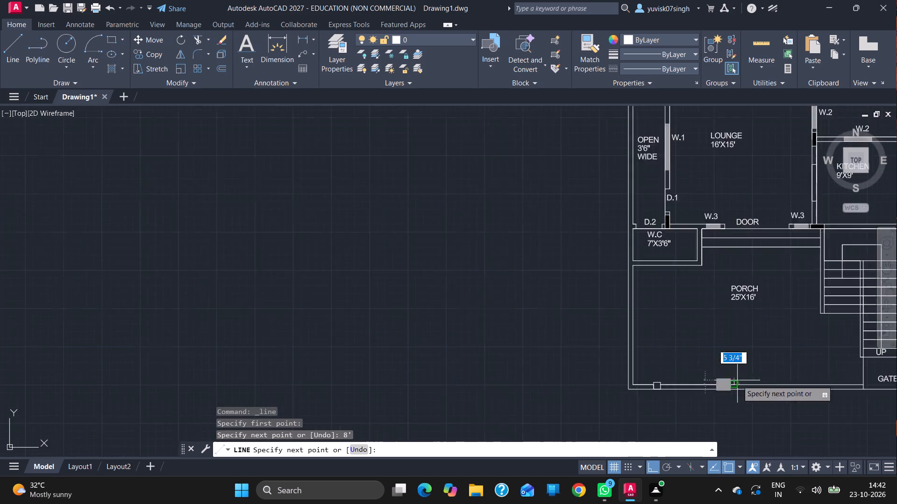
{"action": "scroll", "coordinate": [737, 380], "scroll_direction": "up", "scroll_amount": 2, "text": "ctrl"}
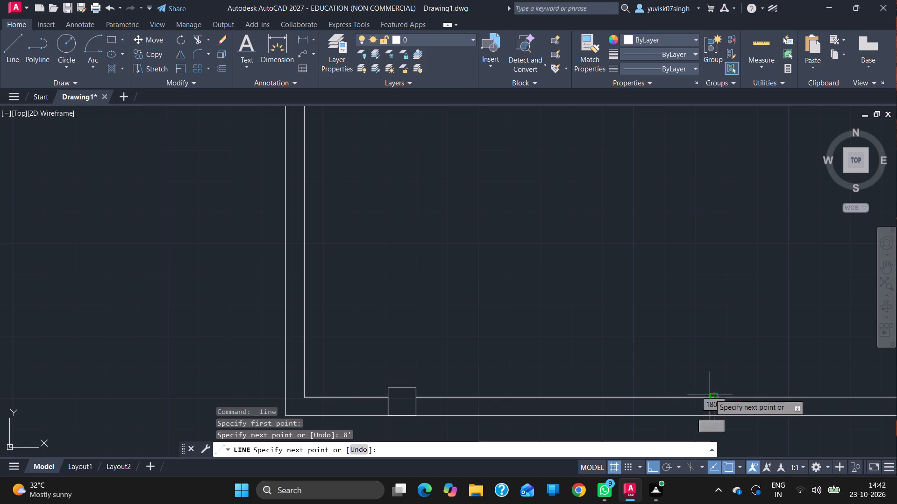
{"action": "key", "text": "3"}
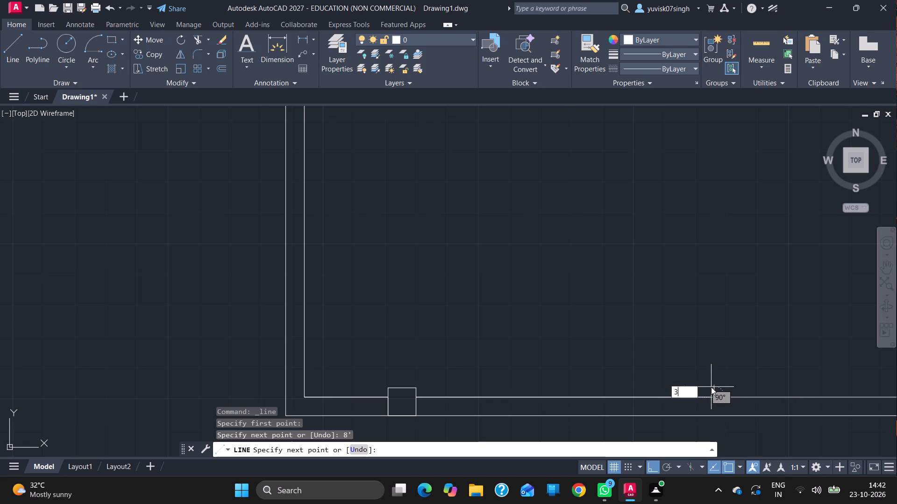
{"action": "key", "text": "Return"}
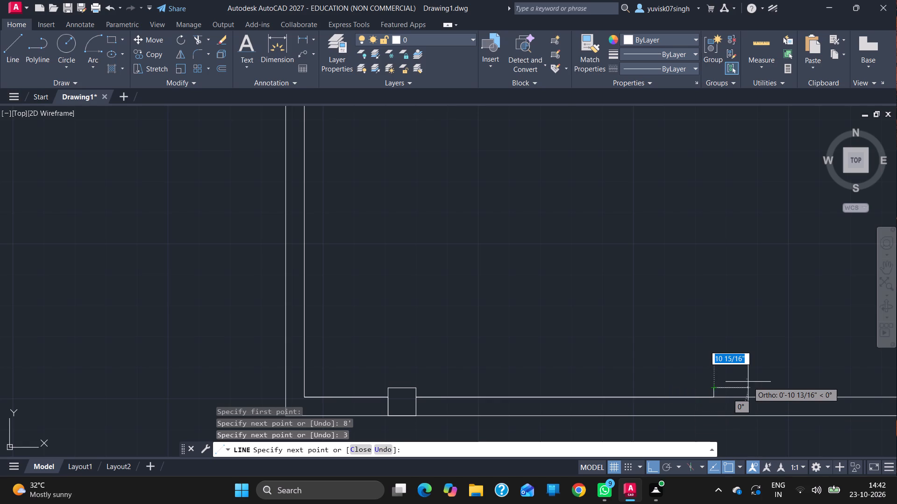
{"action": "key", "text": "9"}
{"action": "key", "text": "Return"}
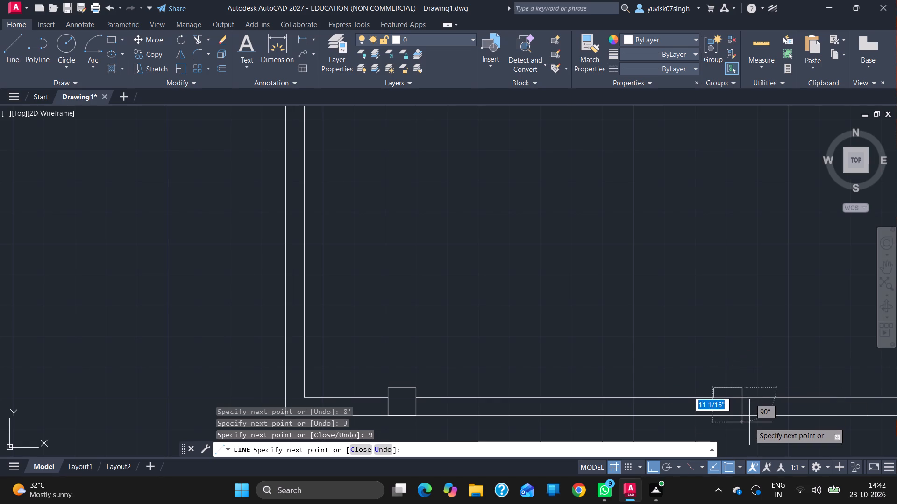
{"action": "left_click_drag", "start_coordinate": [745, 415], "coordinate": [723, 415]}
{"action": "key", "text": "9"}
{"action": "key", "text": "Return"}
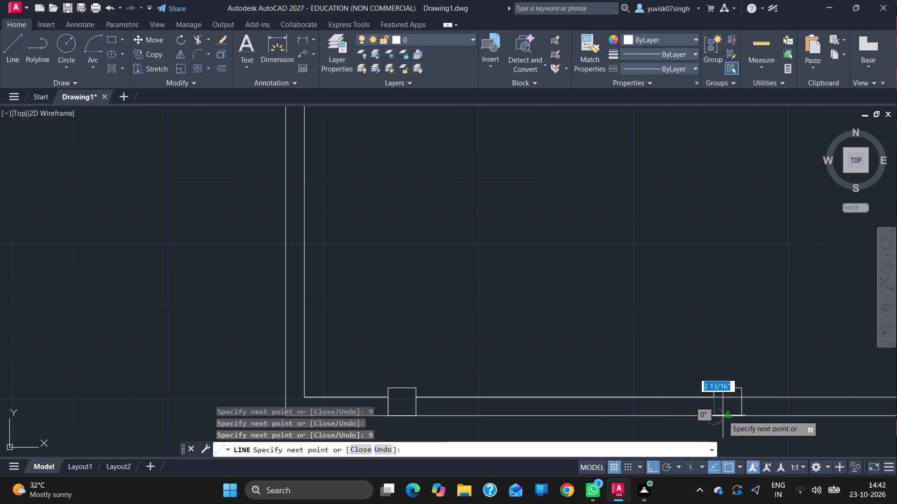
{"action": "left_click", "coordinate": [714, 396]}
{"action": "key", "text": "Escape"}
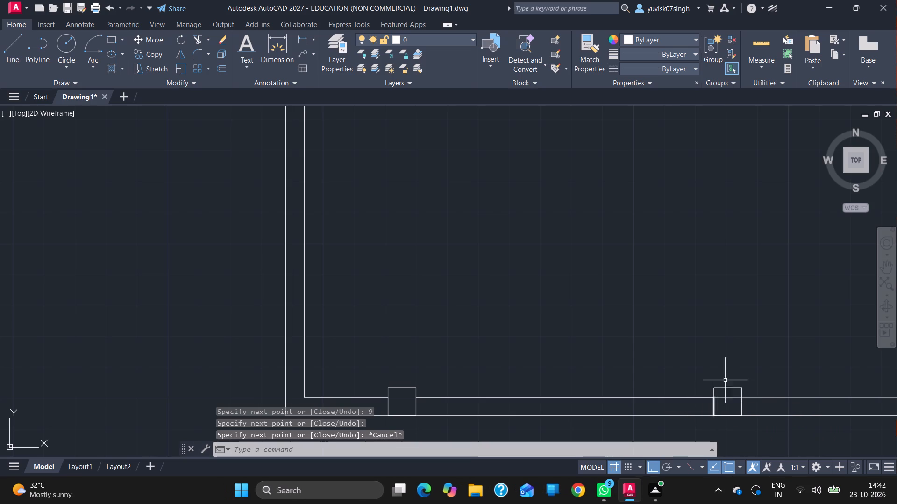
Trim the inner wall line inside the second pillar and between the two pillars to form the opening.
{"action": "type", "text": "TR"}
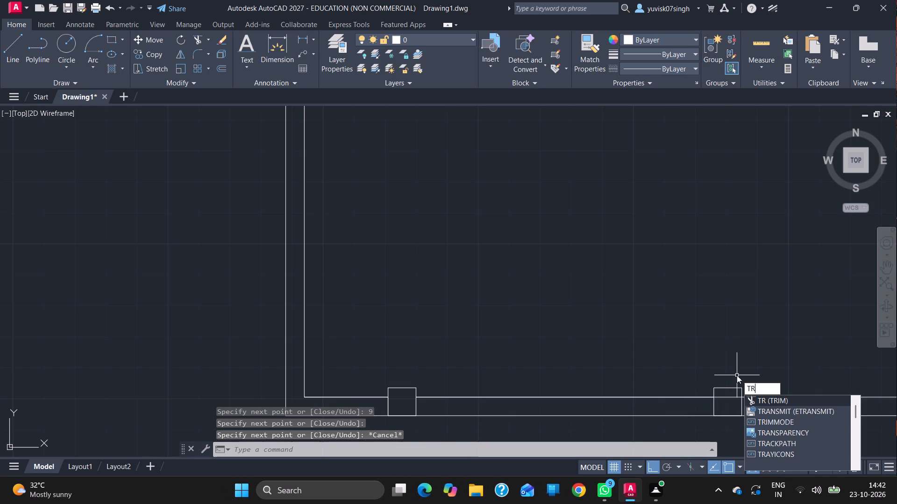
{"action": "key", "text": "Return"}
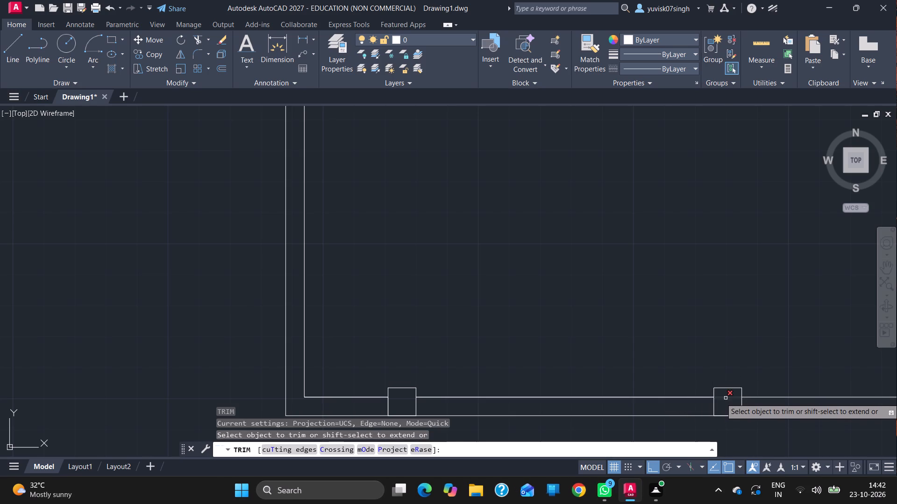
{"action": "left_click", "coordinate": [726, 398]}
{"action": "left_click", "coordinate": [702, 399]}
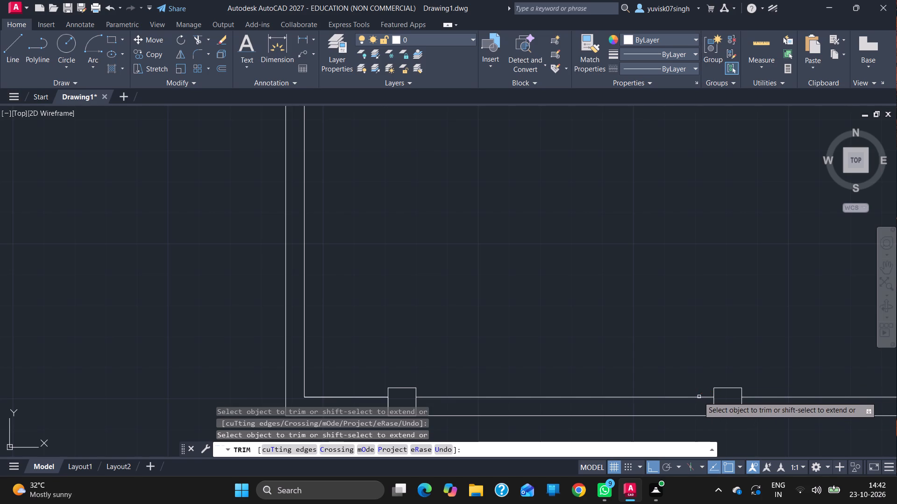
{"action": "left_click", "coordinate": [698, 397]}
{"action": "key", "text": "Escape"}
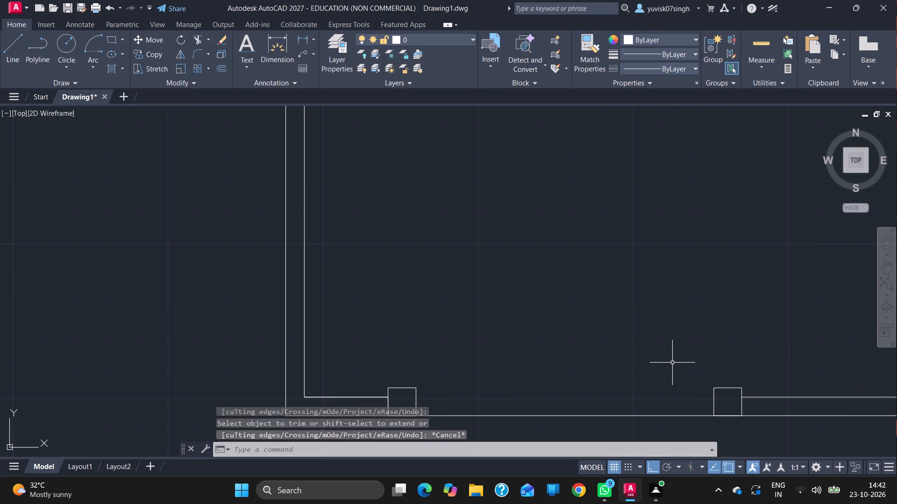
Hatch both front-wall pillars with the solid black fill.
{"action": "key", "text": "h"}
{"action": "key", "text": "Return"}
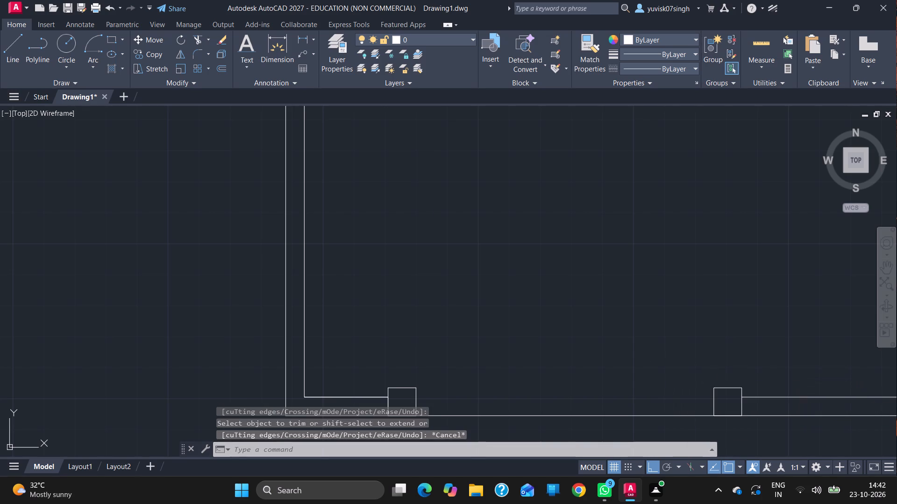
{"action": "left_click", "coordinate": [720, 400]}
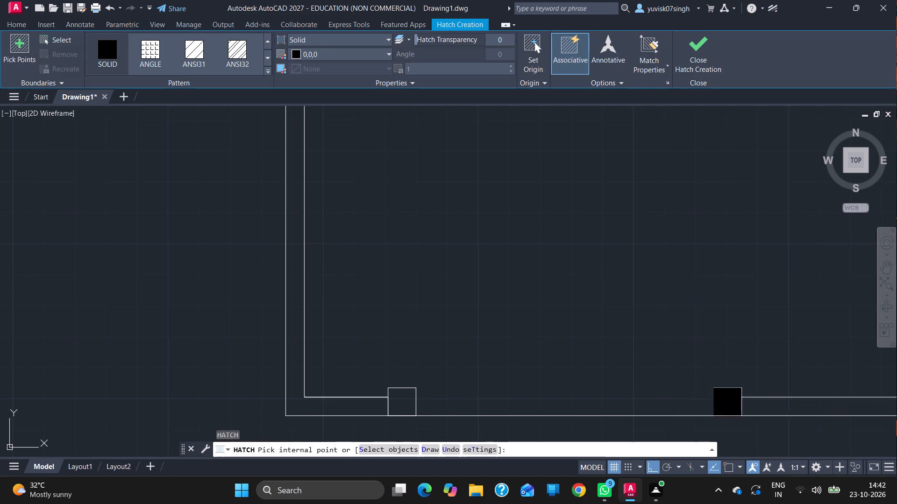
{"action": "left_click", "coordinate": [407, 400]}
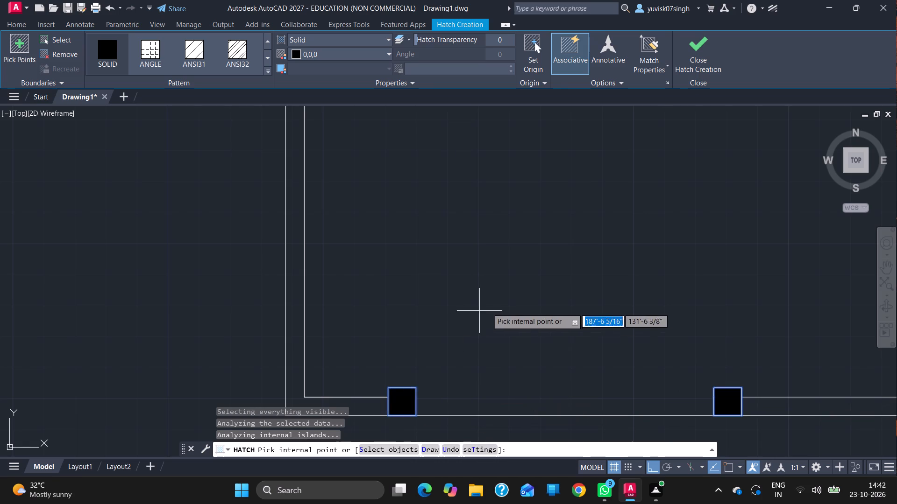
{"action": "scroll", "coordinate": [499, 307], "scroll_direction": "down", "scroll_amount": 1, "text": "ctrl"}
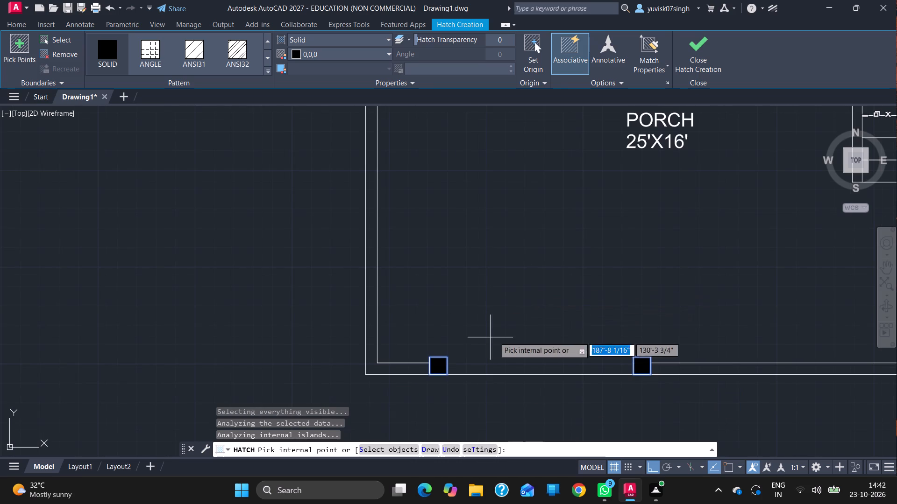
{"action": "key", "text": "Escape"}
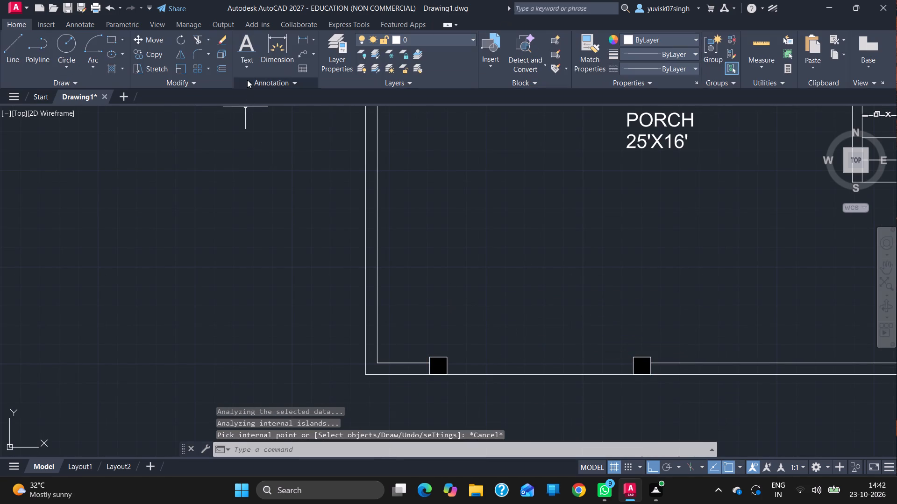
Add single-line text "M/GATE" between the two front-wall pillars, with 7" height and 0 rotation.
{"action": "left_click", "coordinate": [247, 71]}
{"action": "left_click", "coordinate": [254, 112]}
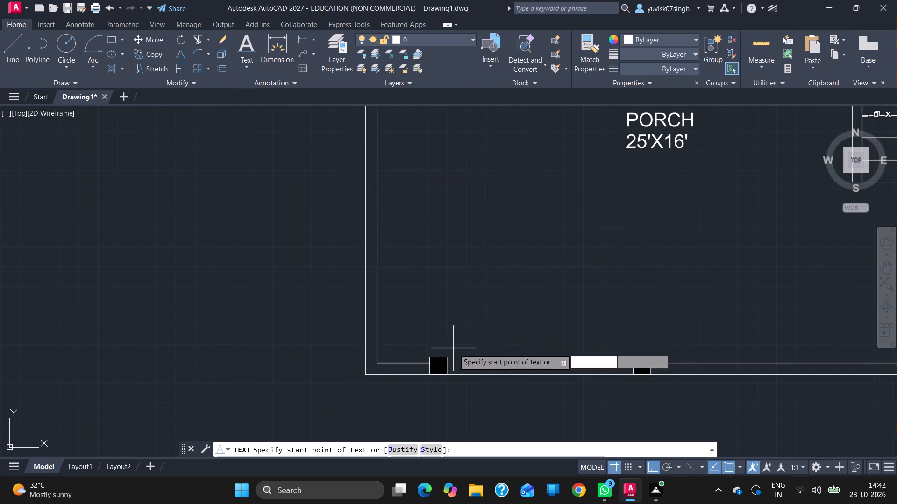
{"action": "left_click", "coordinate": [471, 365]}
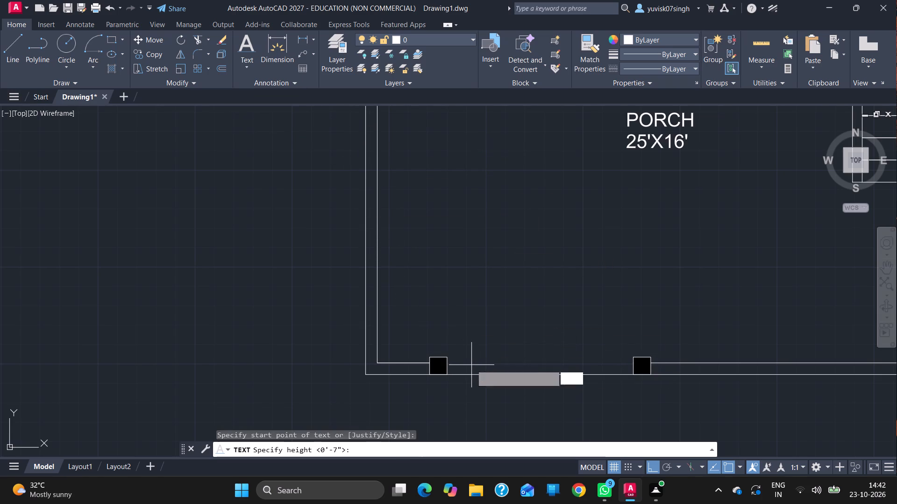
{"action": "key", "text": "Return"}
{"action": "key", "text": "Return"}
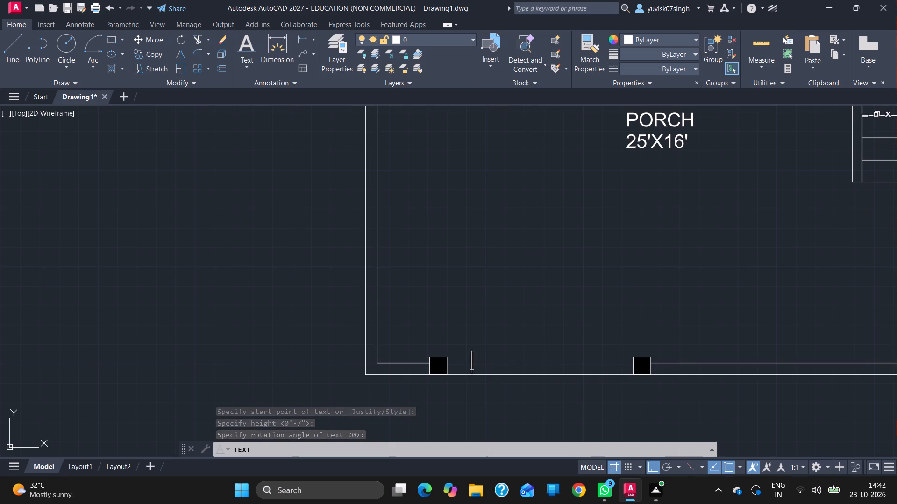
{"action": "type", "text": "M/"}
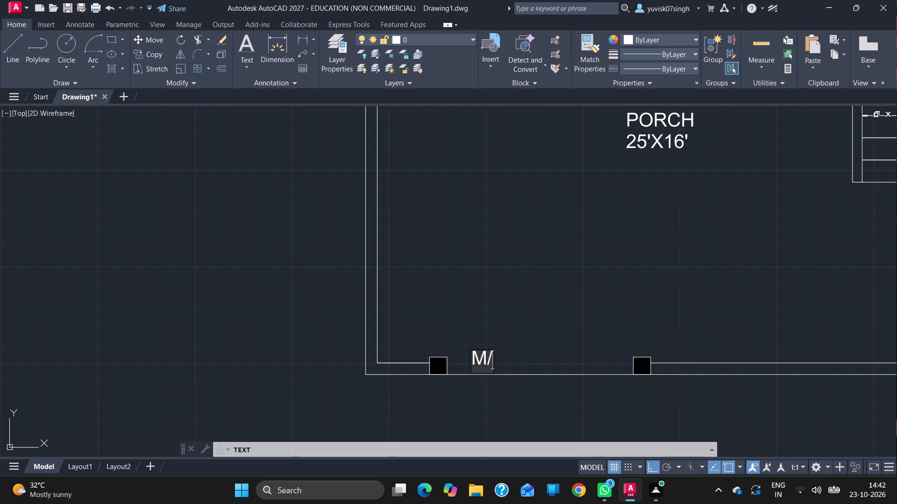
{"action": "type", "text": "GATE"}
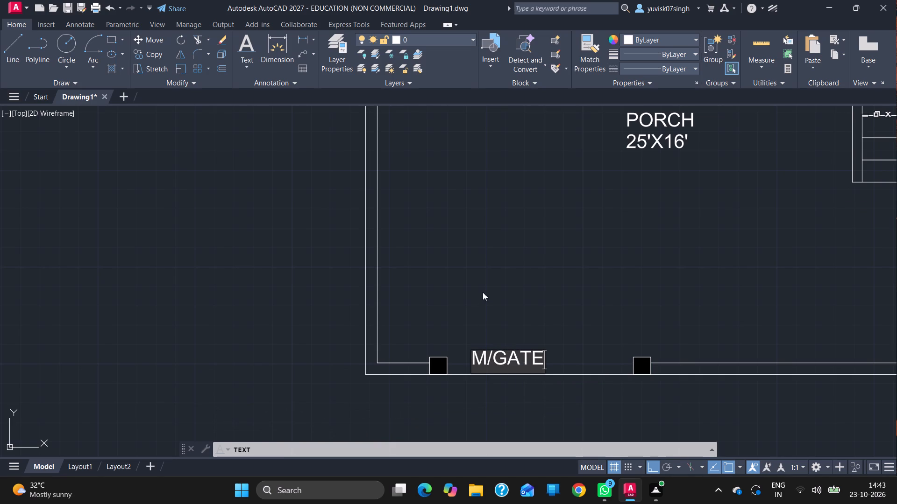
Add the text "OPEN 7' WIDE" inside the porch, above the M/GATE label.
{"action": "left_click", "coordinate": [470, 275]}
{"action": "type", "text": "OP"}
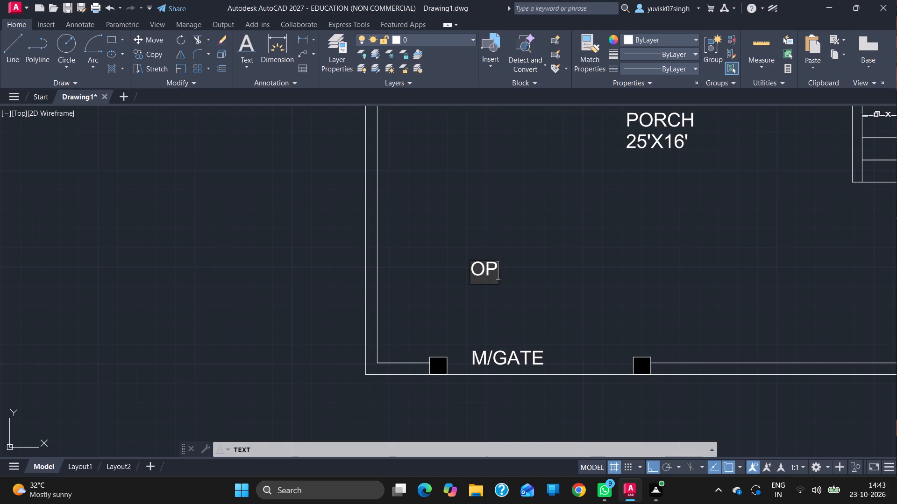
{"action": "type", "text": "EN"}
{"action": "key", "text": "space"}
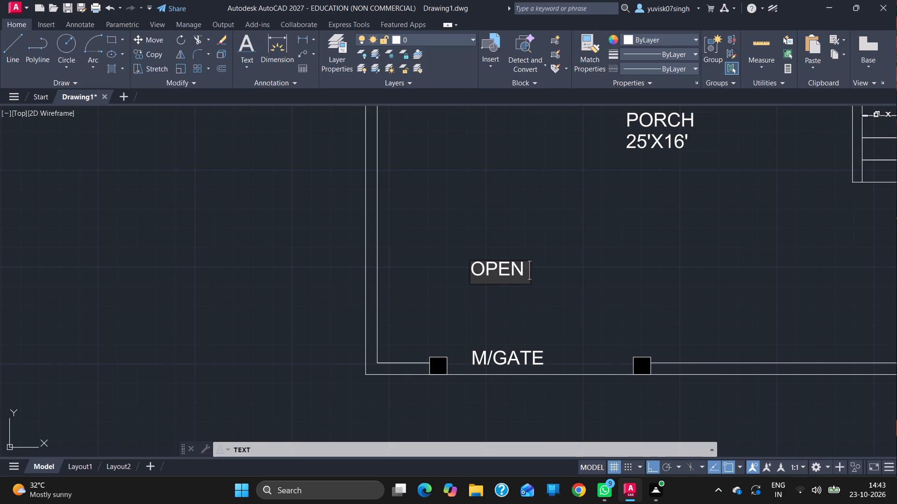
{"action": "type", "text": "7'"}
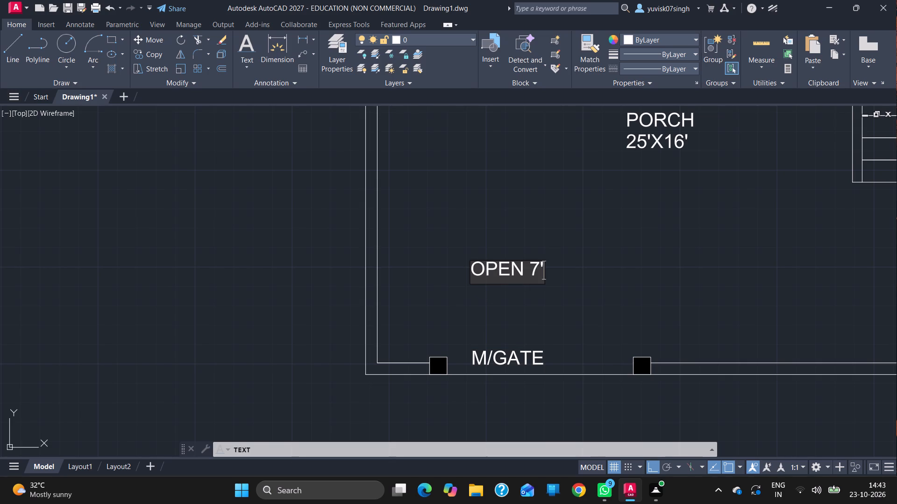
{"action": "key", "text": "space"}
{"action": "type", "text": "WIDE"}
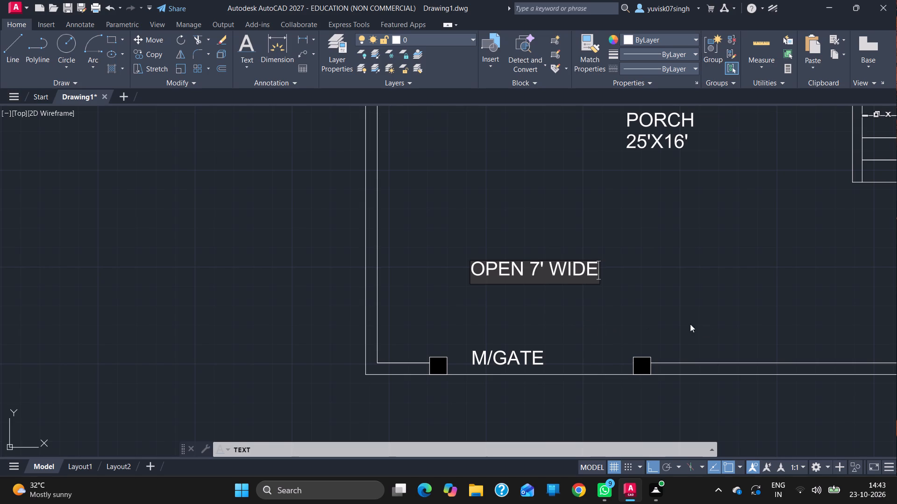
Add the text "OPEN 3' WIDE" in the porch beside the lower stair flight, near the GATE label, and finish the text command.
{"action": "scroll", "coordinate": [427, 265], "scroll_direction": "down", "scroll_amount": 2, "text": "ctrl"}
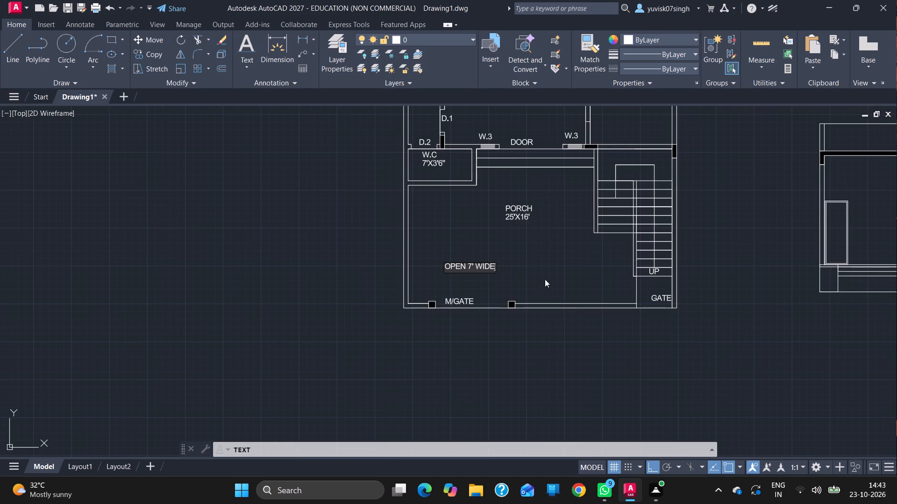
{"action": "left_click", "coordinate": [561, 280]}
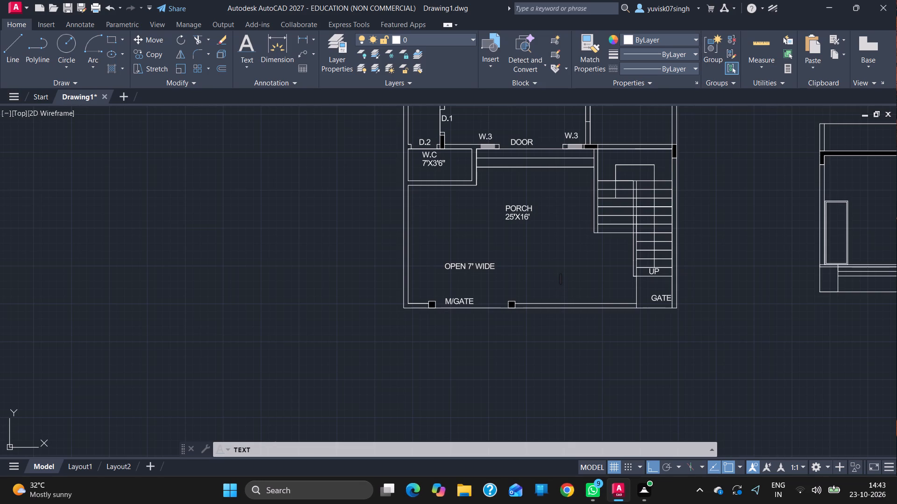
{"action": "type", "text": "OPEN"}
{"action": "key", "text": "space"}
{"action": "type", "text": "3'"}
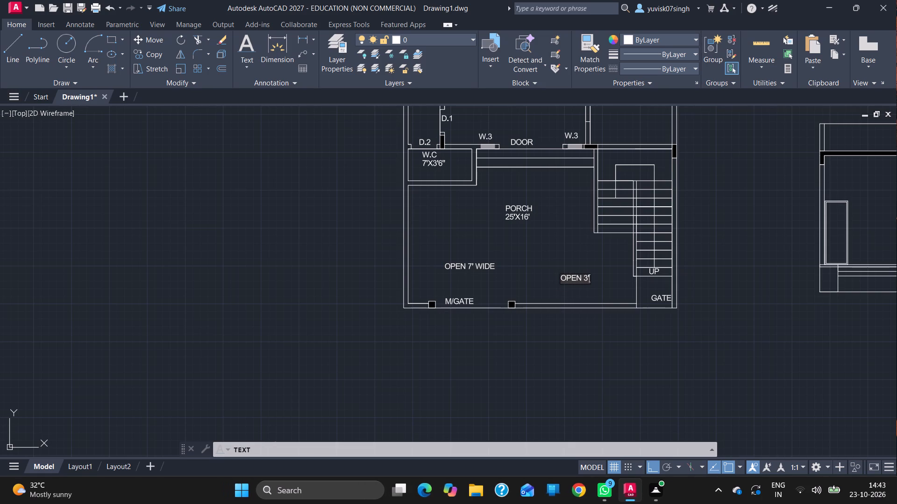
{"action": "key", "text": "space"}
{"action": "type", "text": "WIDE"}
{"action": "key", "text": "Return"}
{"action": "key", "text": "Return"}
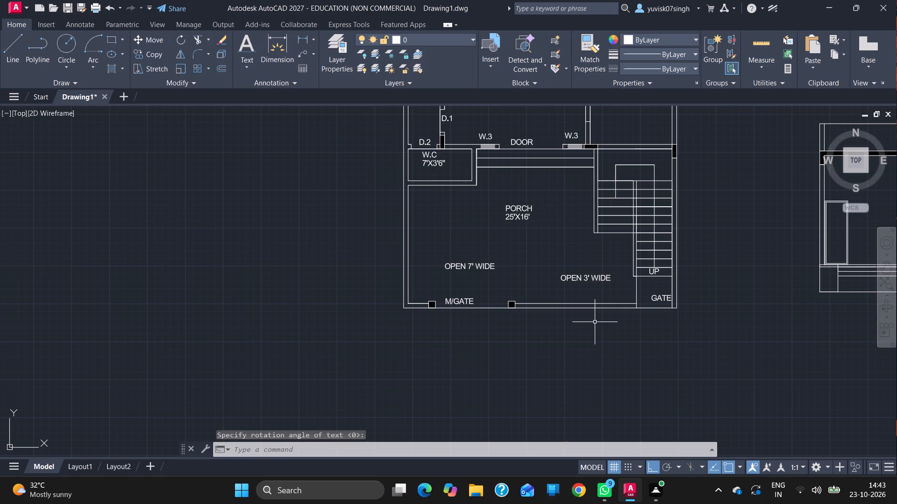
Save the drawing in the Documents folder under the file name H21.
{"action": "scroll", "coordinate": [612, 323], "scroll_direction": "down", "scroll_amount": 3, "text": "ctrl"}
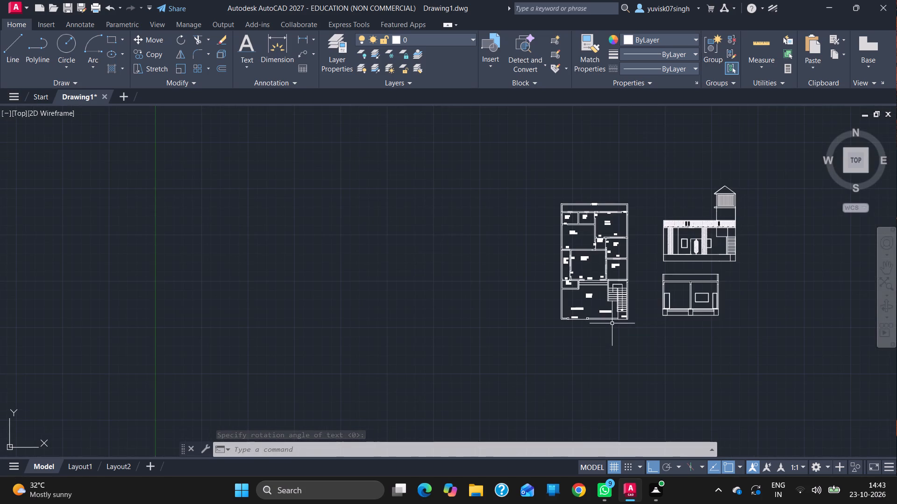
{"action": "key", "text": "ctrl+s"}
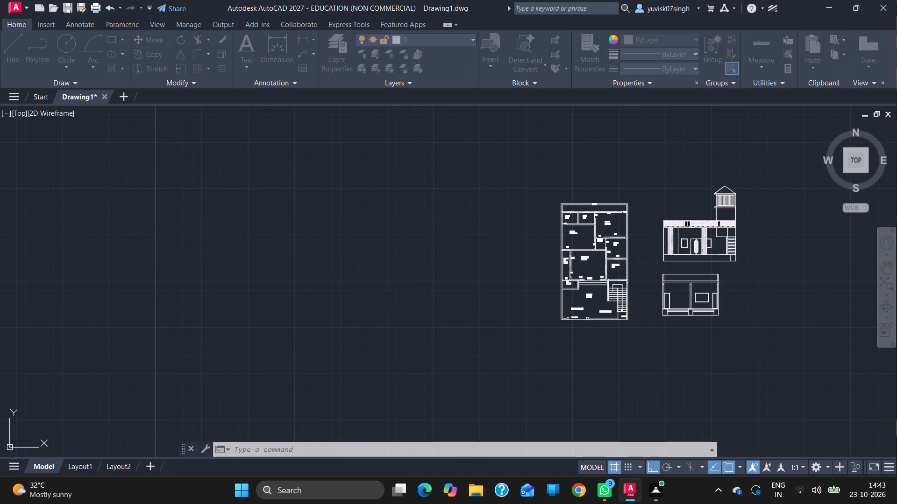
{"action": "key", "text": "BackSpace"}
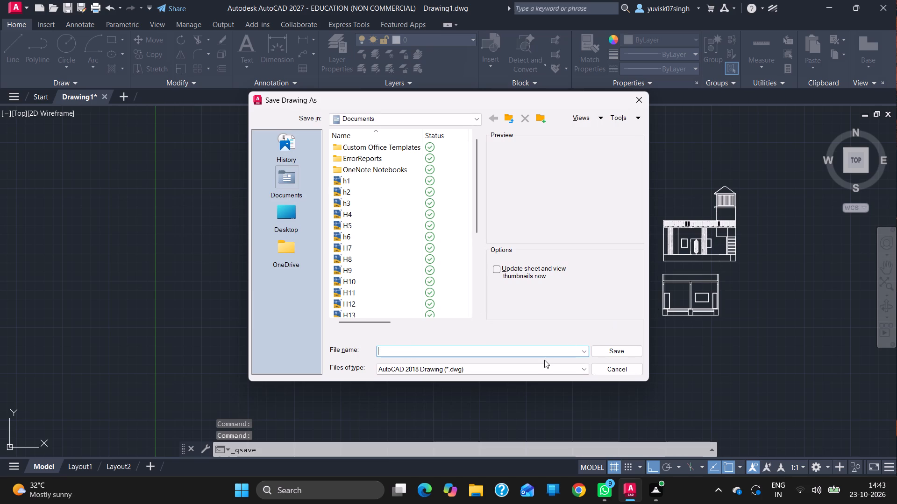
{"action": "type", "text": "H21"}
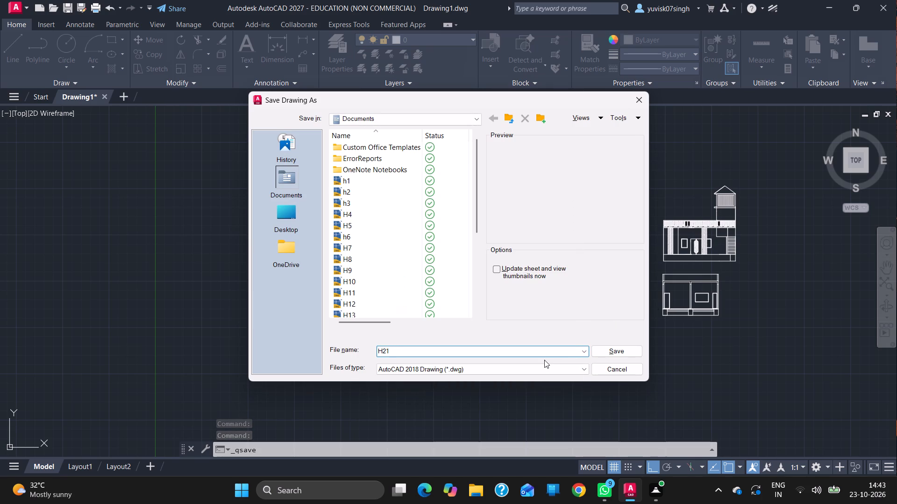
{"action": "key", "text": "Return"}
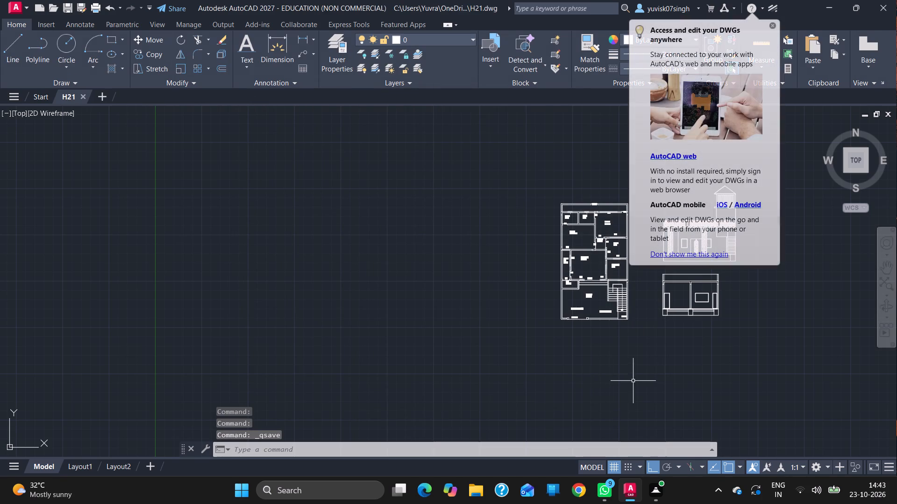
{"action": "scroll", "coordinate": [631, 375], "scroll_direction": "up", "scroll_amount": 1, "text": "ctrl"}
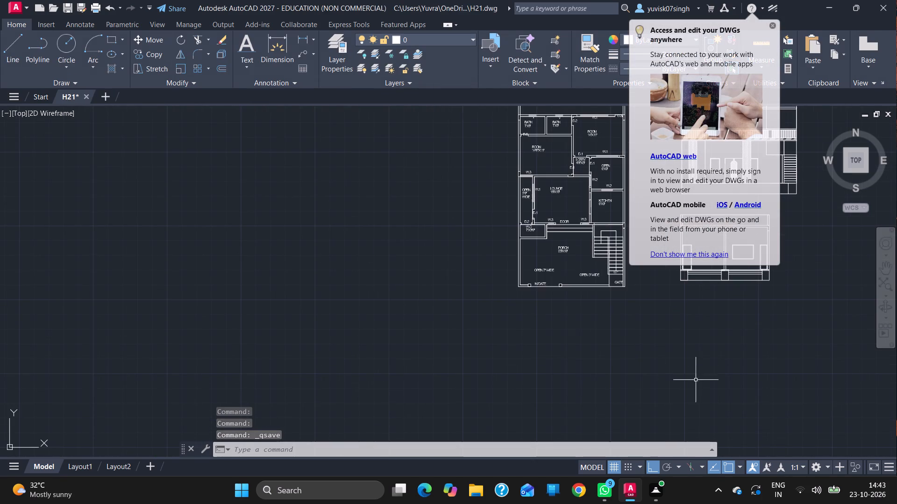